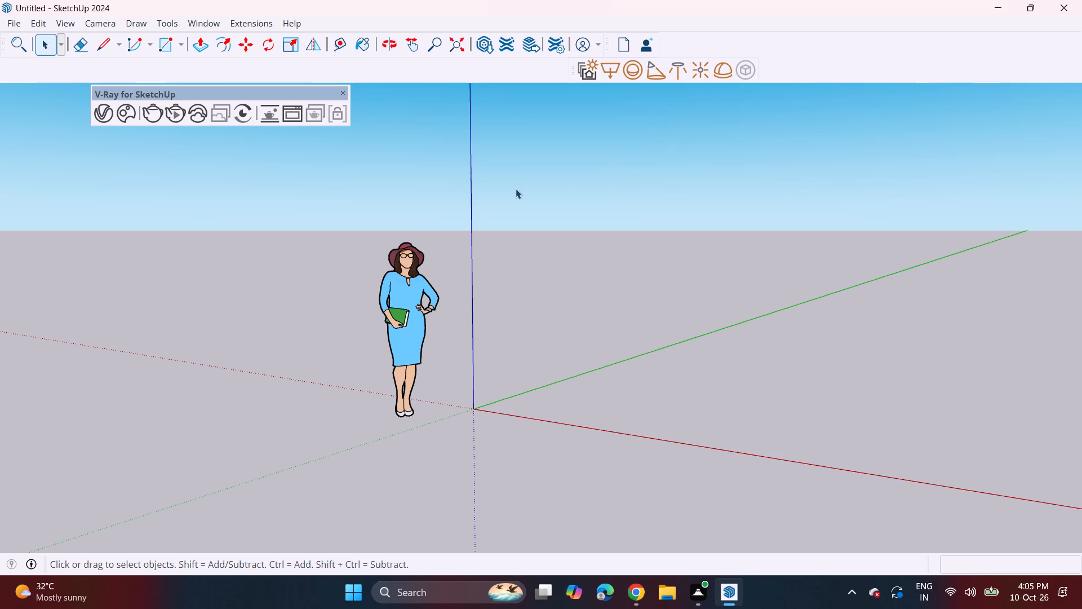
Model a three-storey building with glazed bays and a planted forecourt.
Draw a rectangle of about 28' by 42' flat on the ground plane, beside the scale figure.
{"action": "middle_click_drag", "start_coordinate": [385, 314], "coordinate": [468, 346]}
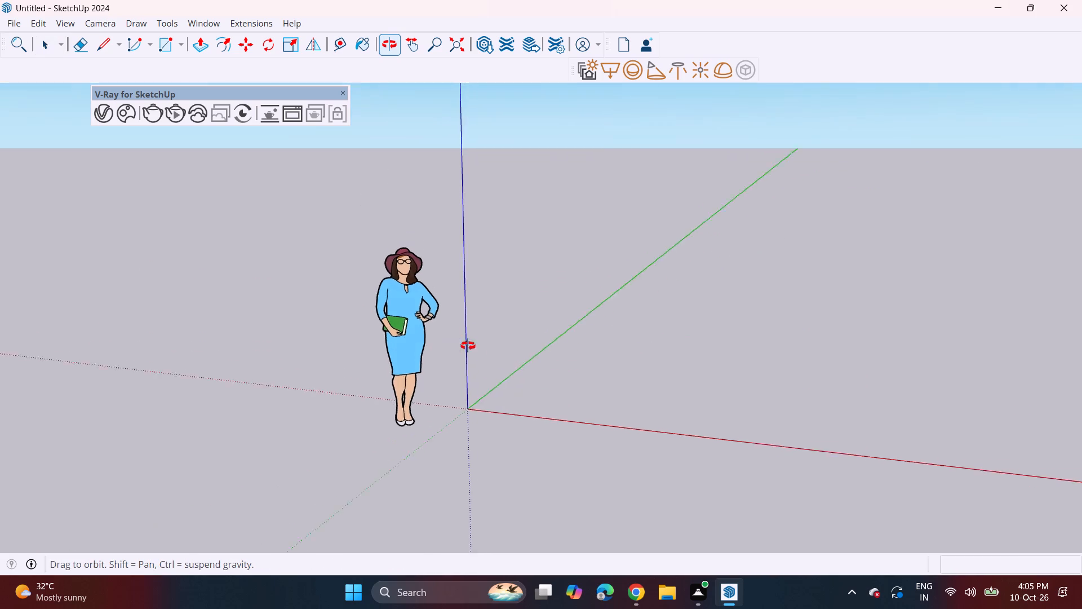
{"action": "middle_click_drag", "start_coordinate": [468, 346], "coordinate": [521, 328]}
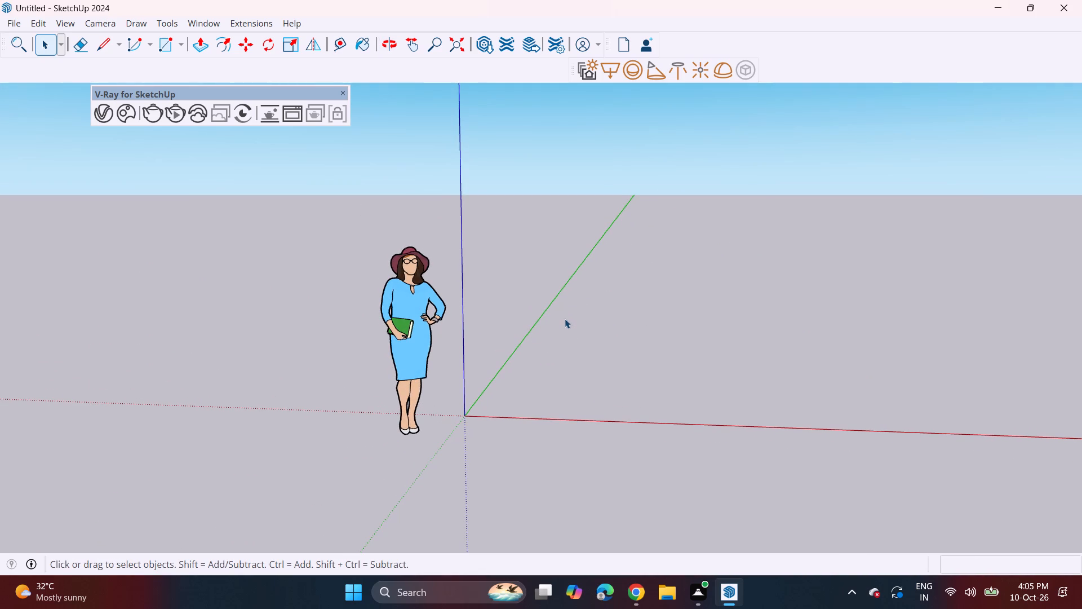
{"action": "scroll", "coordinate": [556, 363], "scroll_direction": "down", "scroll_amount": 2}
{"action": "middle_click_drag", "start_coordinate": [717, 265], "coordinate": [447, 309], "text": "shift"}
{"action": "middle_click_drag", "start_coordinate": [465, 311], "coordinate": [619, 291]}
{"action": "middle_click_drag", "start_coordinate": [627, 293], "coordinate": [574, 307], "text": "shift"}
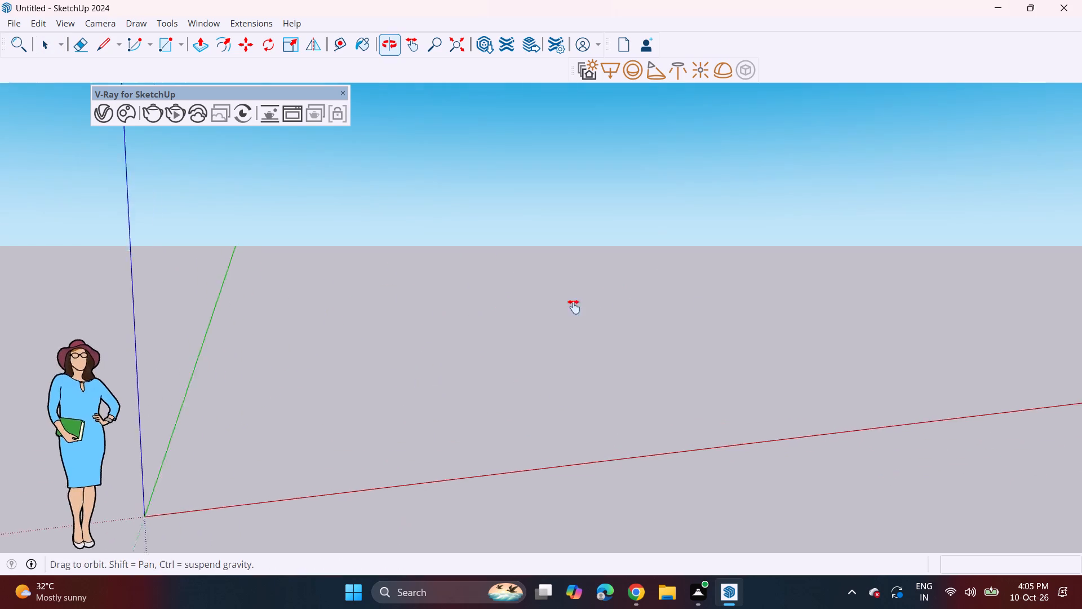
{"action": "middle_click_drag", "start_coordinate": [574, 307], "coordinate": [484, 312], "text": "shift"}
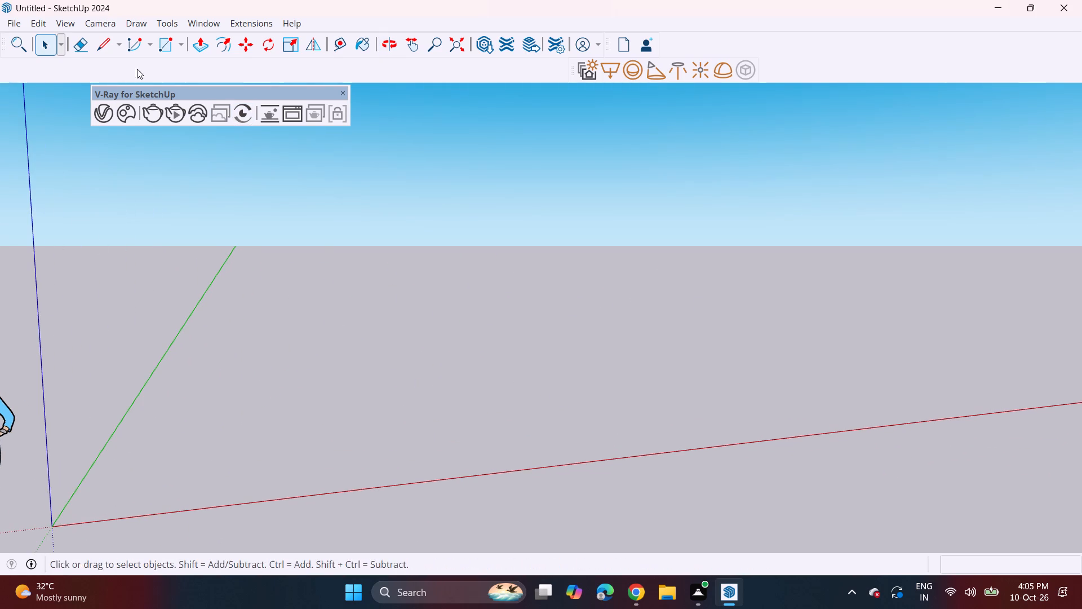
{"action": "left_click", "coordinate": [169, 36]}
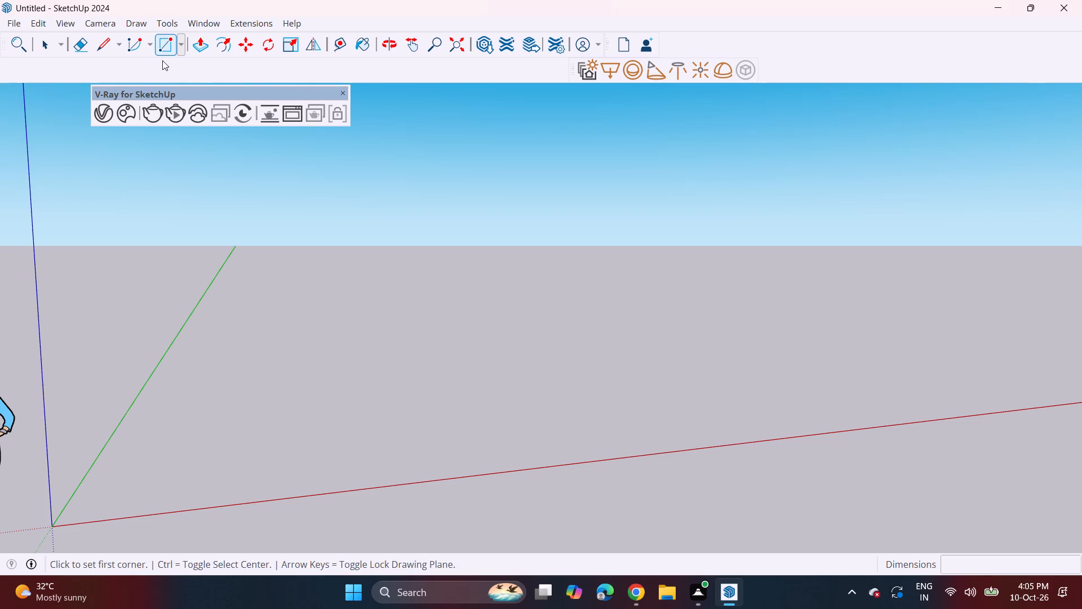
{"action": "left_click", "coordinate": [165, 41]}
{"action": "left_click_drag", "start_coordinate": [284, 443], "coordinate": [296, 440]}
{"action": "middle_click_drag", "start_coordinate": [536, 378], "coordinate": [498, 455]}
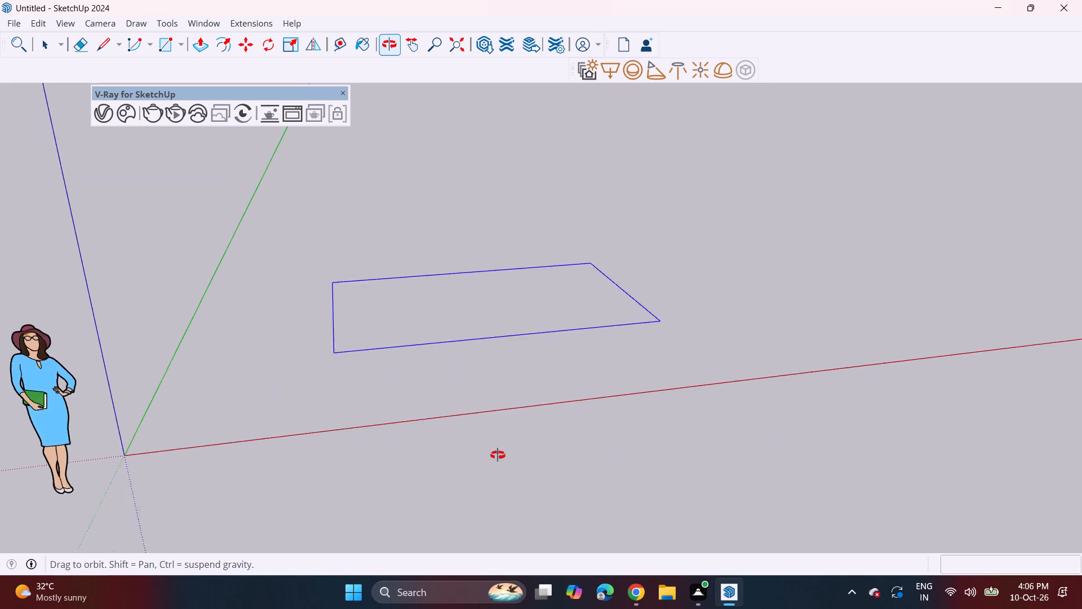
{"action": "middle_click_drag", "start_coordinate": [498, 455], "coordinate": [505, 435]}
{"action": "middle_click_drag", "start_coordinate": [572, 209], "coordinate": [569, 240]}
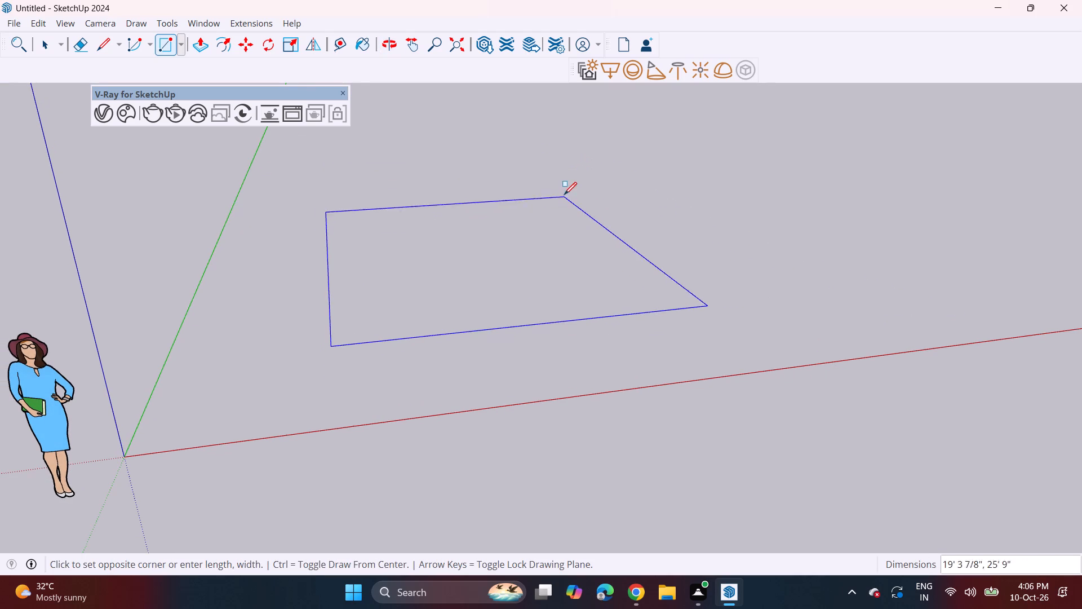
{"action": "left_click", "coordinate": [598, 158]}
{"action": "middle_click_drag", "start_coordinate": [600, 214], "coordinate": [538, 162]}
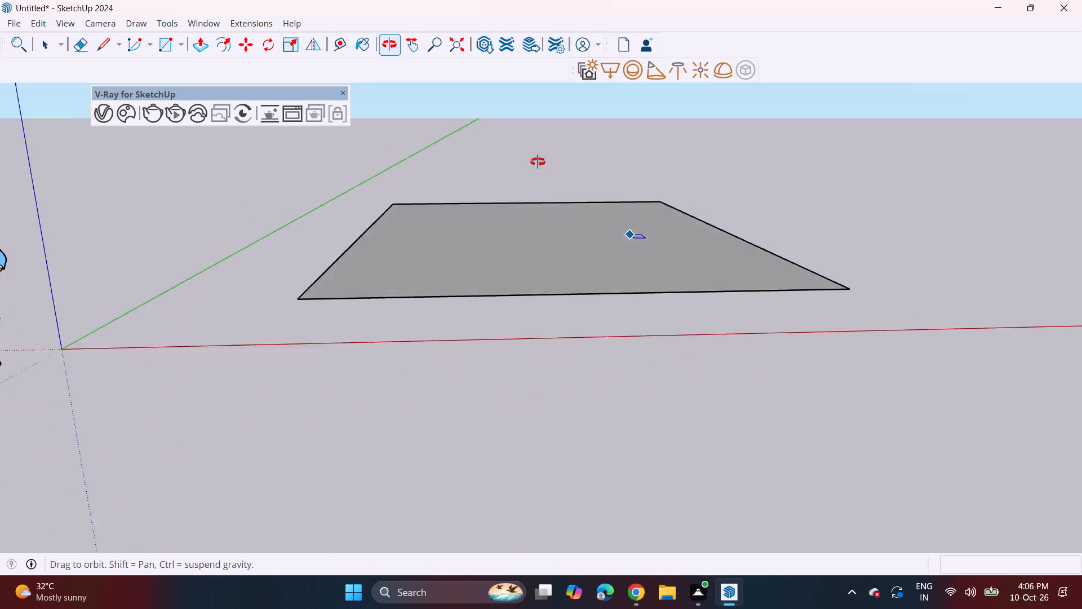
{"action": "middle_click_drag", "start_coordinate": [538, 162], "coordinate": [513, 170]}
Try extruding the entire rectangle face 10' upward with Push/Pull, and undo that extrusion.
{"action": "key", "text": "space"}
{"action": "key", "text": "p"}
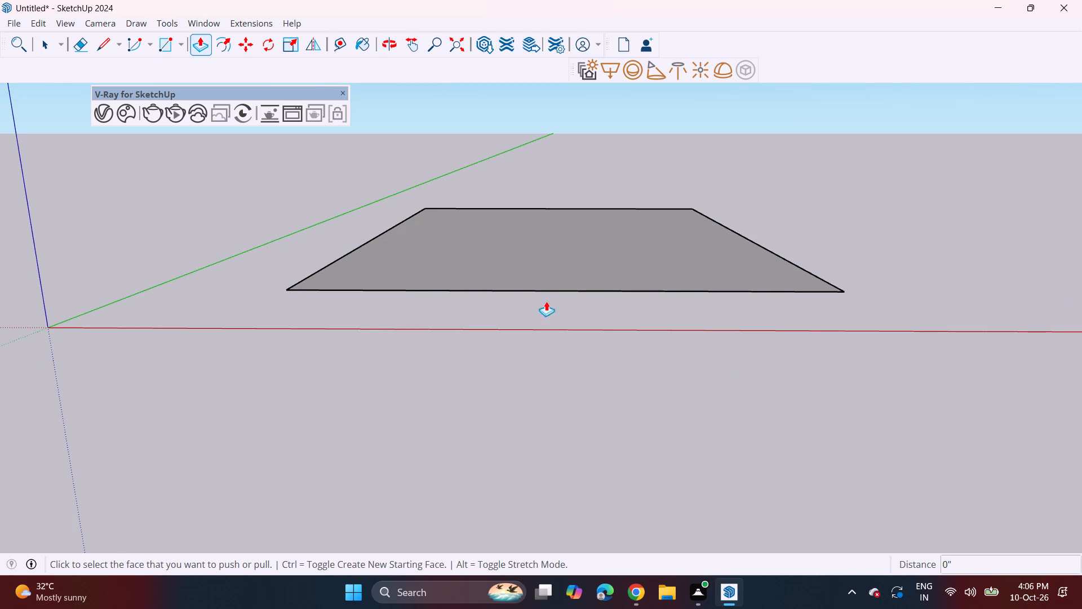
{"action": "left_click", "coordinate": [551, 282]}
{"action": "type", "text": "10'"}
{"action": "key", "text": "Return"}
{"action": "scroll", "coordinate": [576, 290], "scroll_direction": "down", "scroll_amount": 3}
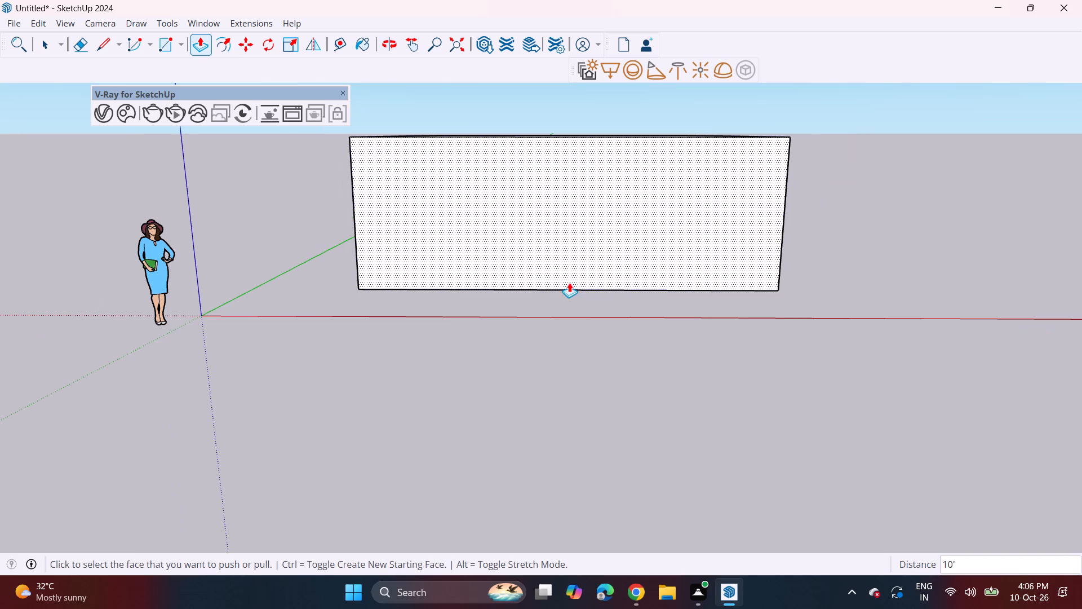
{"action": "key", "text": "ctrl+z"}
Offset the rectangle's outline slightly inward to form a thin wall border around the floor.
{"action": "middle_click_drag", "start_coordinate": [574, 257], "coordinate": [572, 323]}
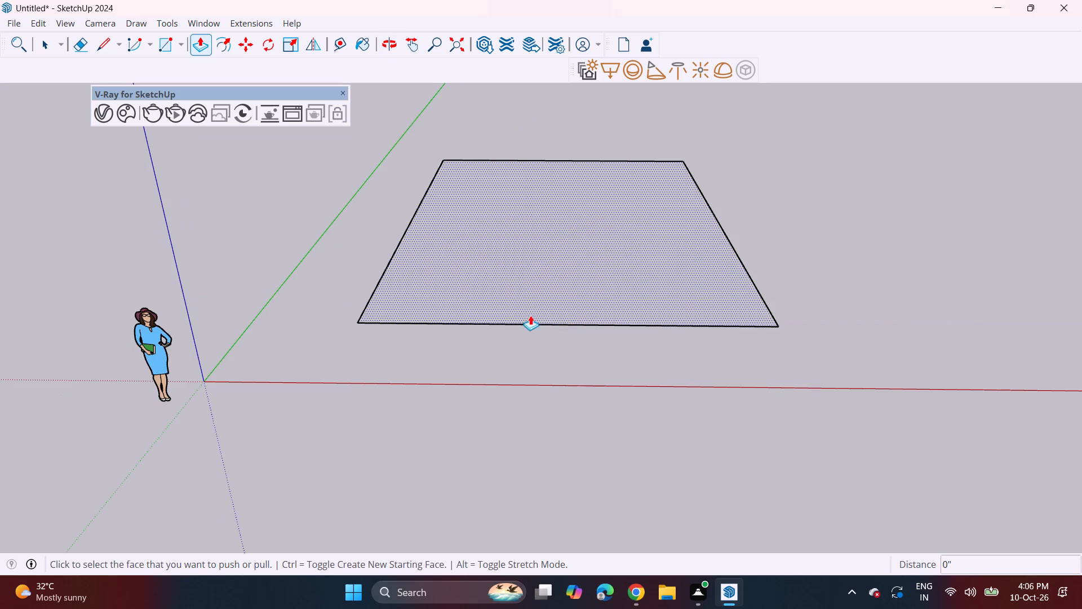
{"action": "key", "text": "space"}
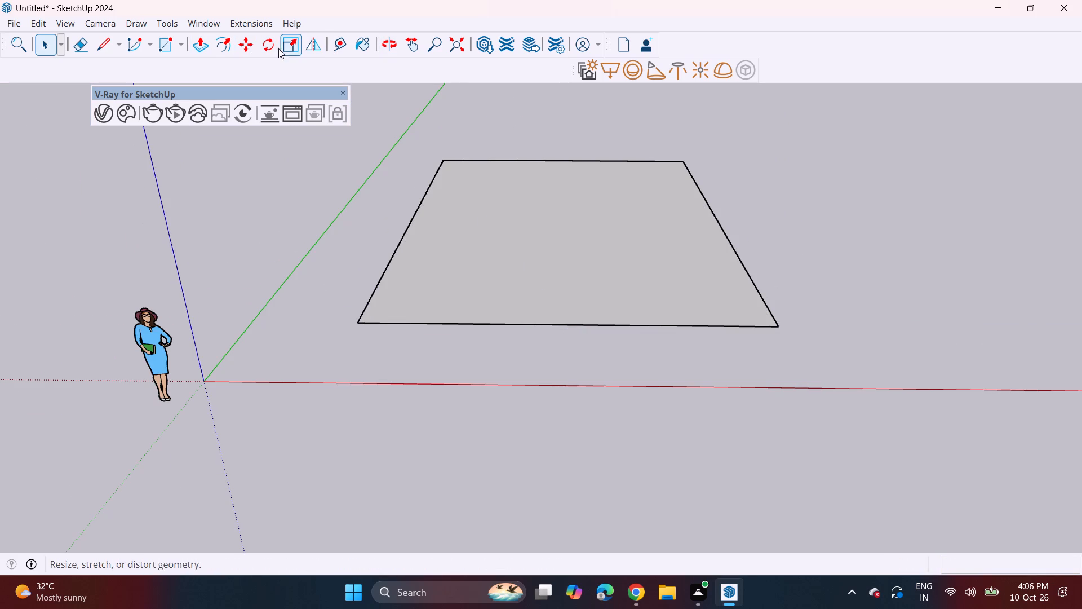
{"action": "left_click", "coordinate": [228, 41]}
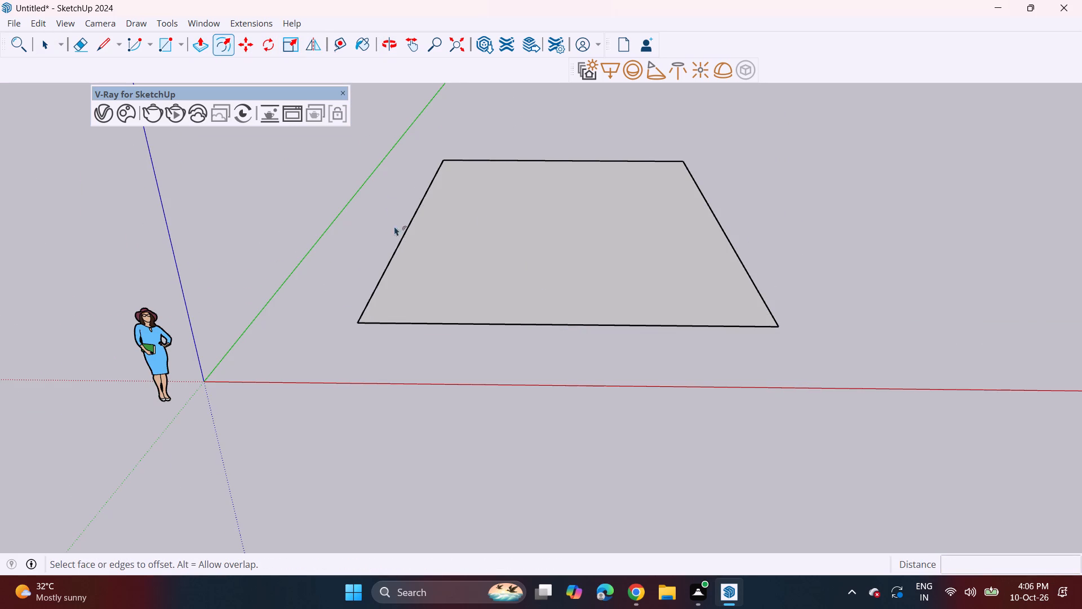
{"action": "left_click", "coordinate": [402, 246]}
{"action": "left_click", "coordinate": [408, 246]}
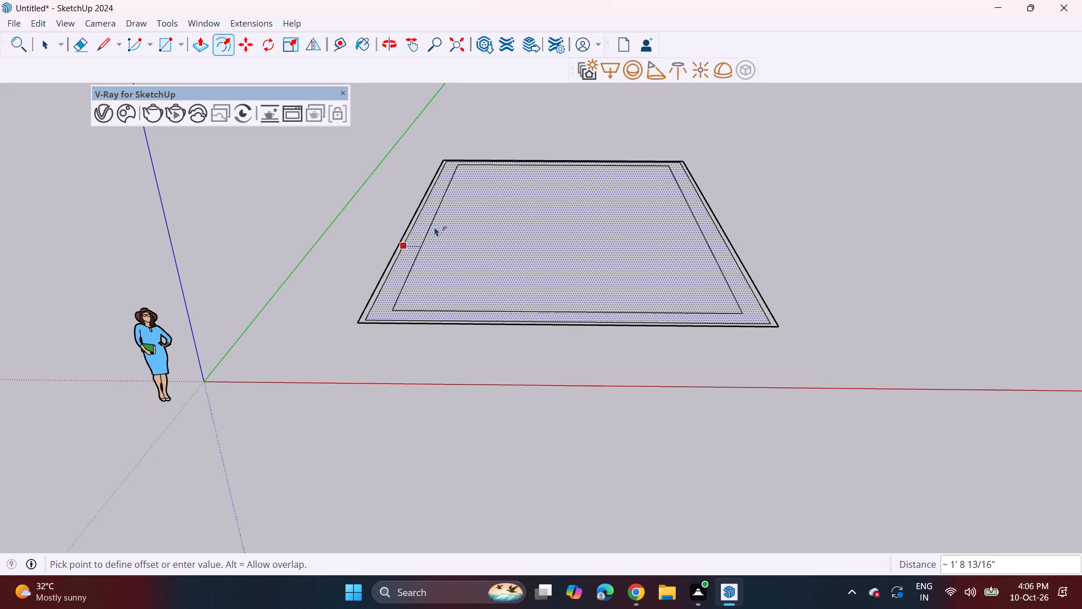
{"action": "key", "text": "Escape"}
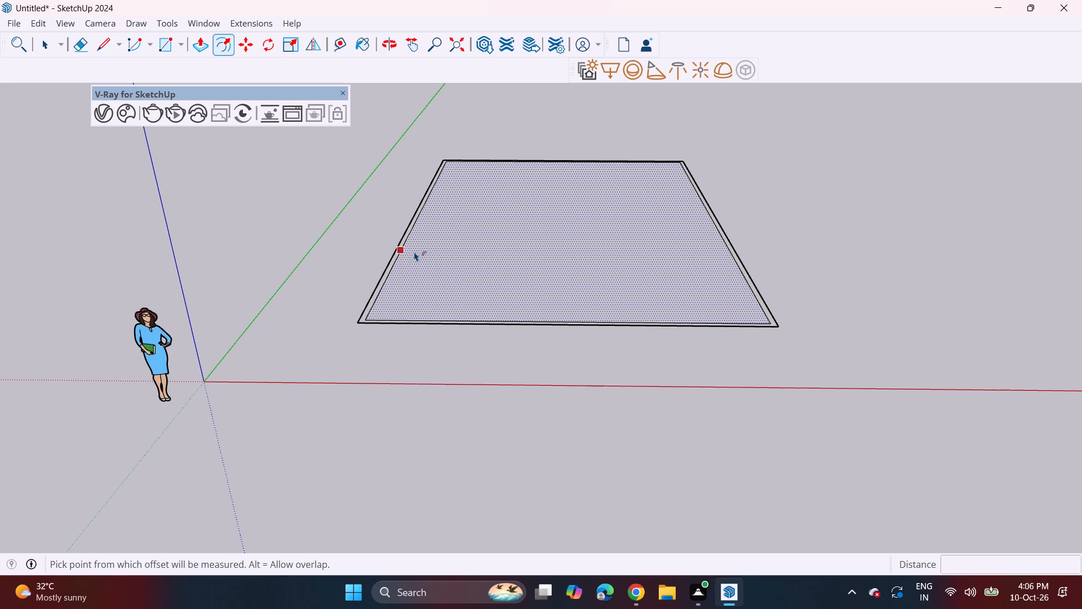
{"action": "key", "text": "space"}
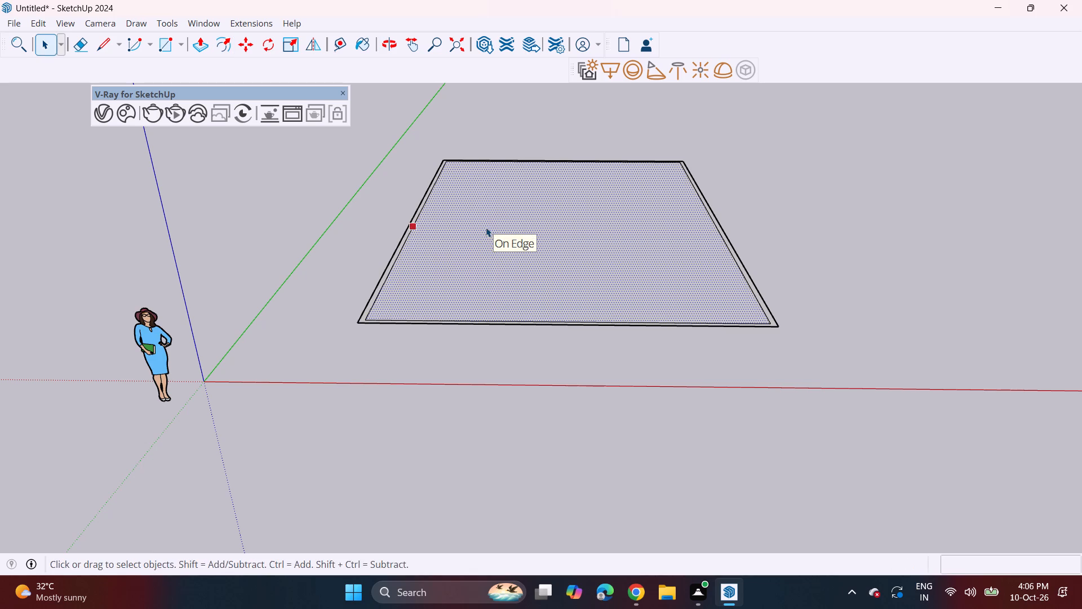
Push/Pull the thin border face up 10' to raise the room's walls.
{"action": "key", "text": "p"}
{"action": "key", "text": "Escape"}
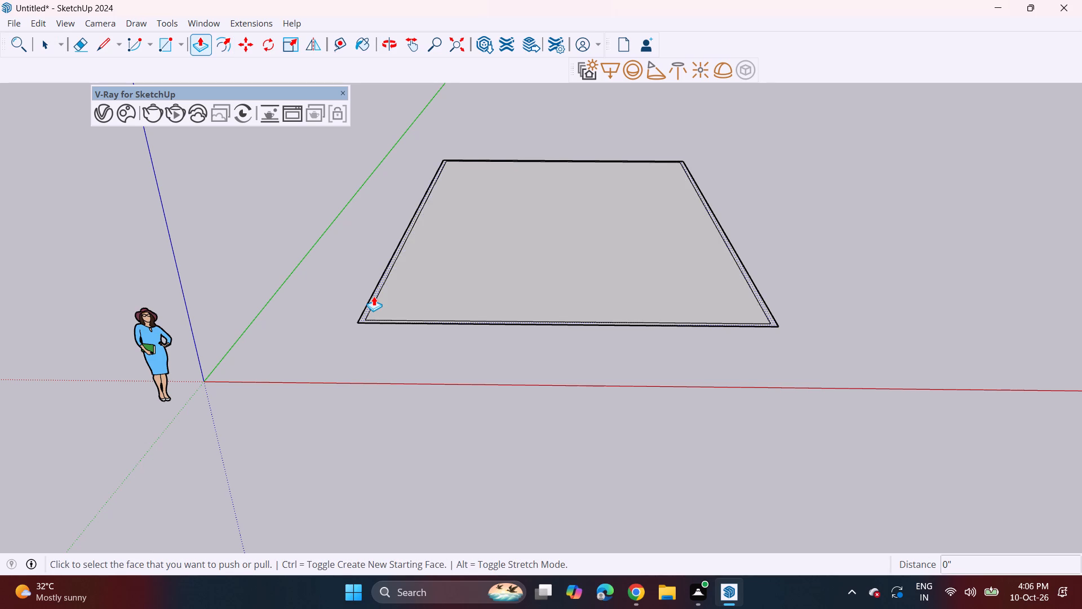
{"action": "left_click", "coordinate": [374, 296]}
{"action": "type", "text": "10'"}
{"action": "key", "text": "Return"}
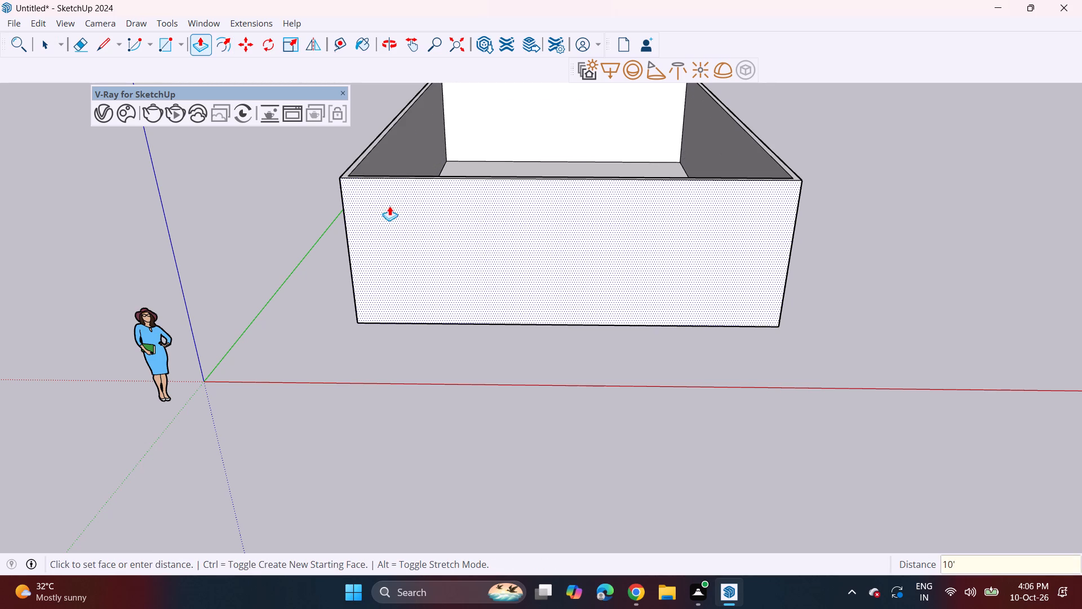
Draw a rotated rectangle standing upright along the back wall's top outer edge, full wall width and 6" high.
{"action": "scroll", "coordinate": [383, 165], "scroll_direction": "down", "scroll_amount": 2}
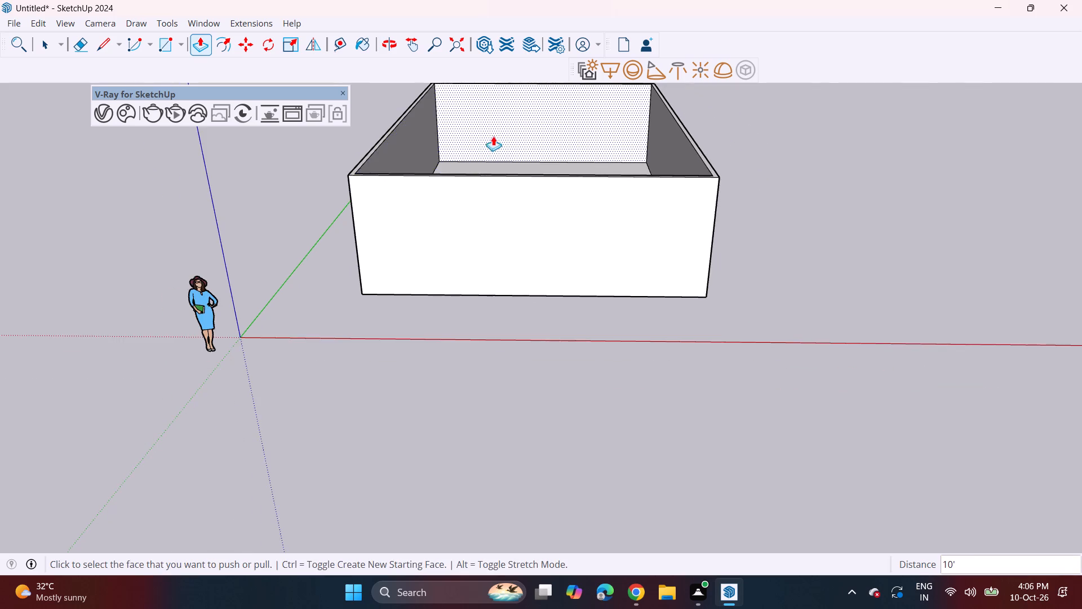
{"action": "middle_click_drag", "start_coordinate": [494, 134], "coordinate": [418, 280]}
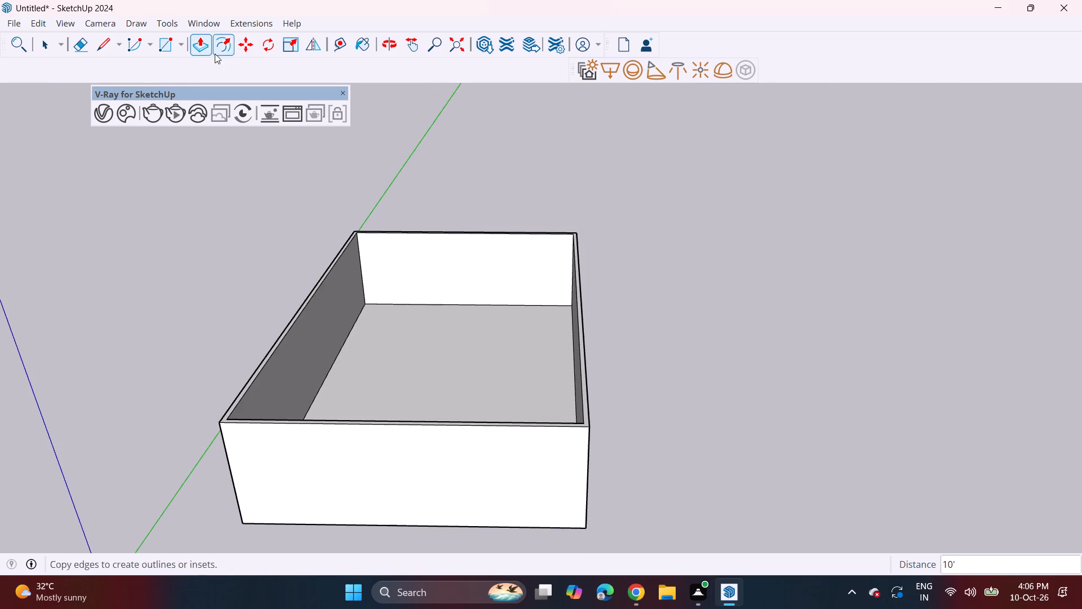
{"action": "left_click", "coordinate": [178, 51]}
{"action": "left_click", "coordinate": [192, 89]}
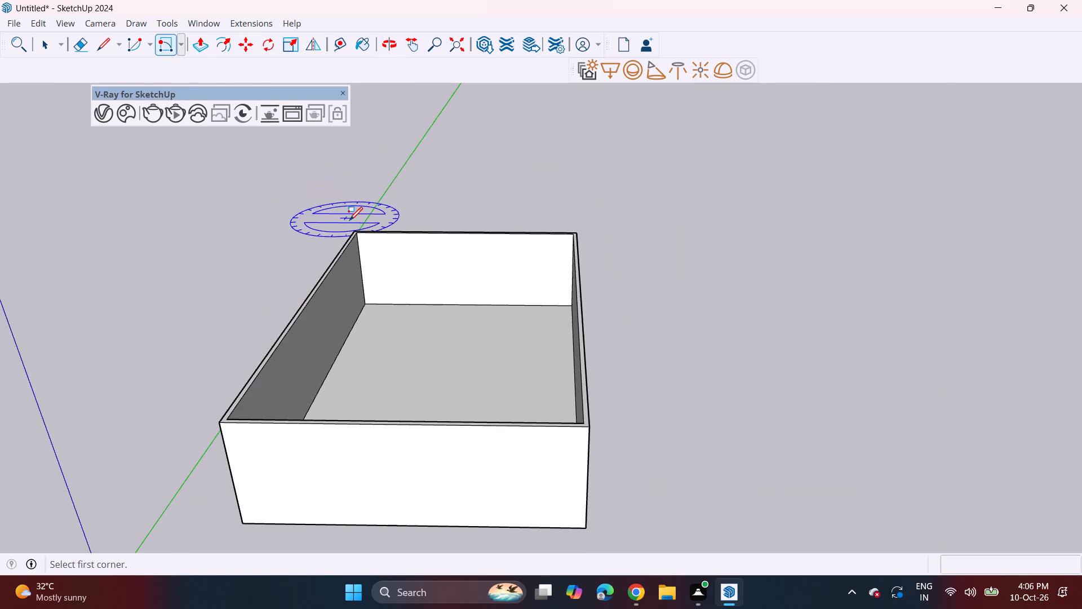
{"action": "left_click", "coordinate": [352, 230]}
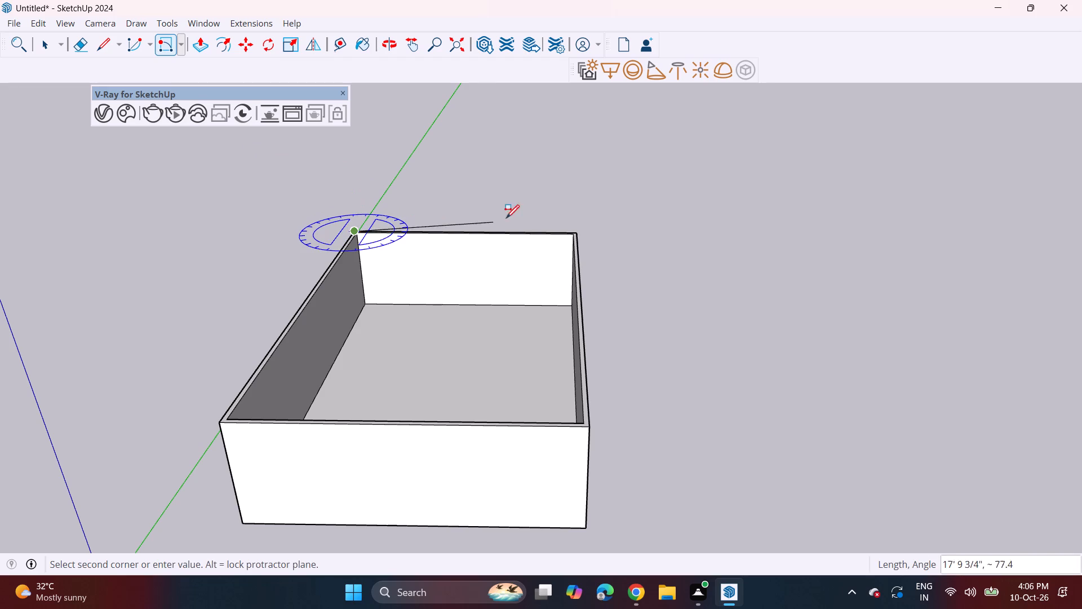
{"action": "left_click", "coordinate": [577, 230]}
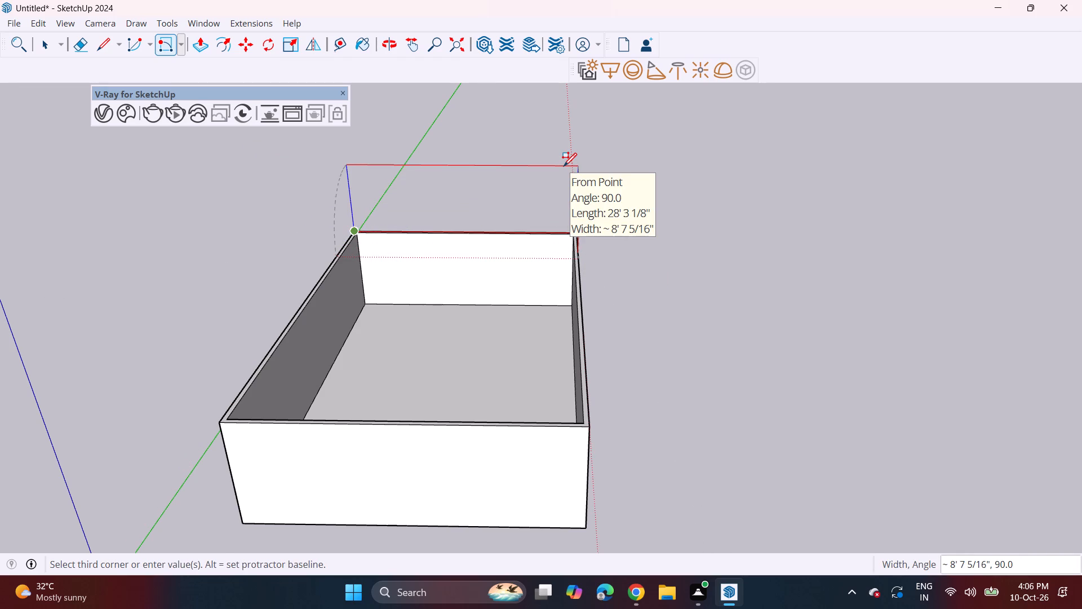
{"action": "key", "text": "6"}
{"action": "key", "text": "Return"}
Push/Pull the 6" strip about 42' 4" forward to the front wall's outer face, covering the room with a roof slab.
{"action": "scroll", "coordinate": [567, 221], "scroll_direction": "up", "scroll_amount": 5}
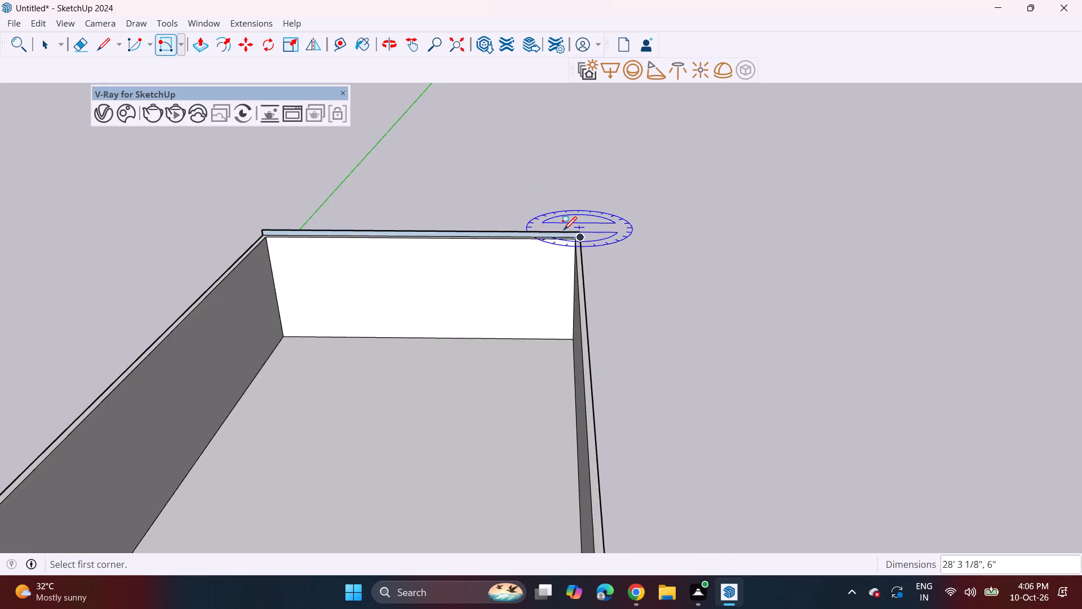
{"action": "scroll", "coordinate": [563, 230], "scroll_direction": "up", "scroll_amount": 5}
{"action": "key", "text": "p"}
{"action": "scroll", "coordinate": [573, 248], "scroll_direction": "up", "scroll_amount": 3}
{"action": "left_click", "coordinate": [573, 236]}
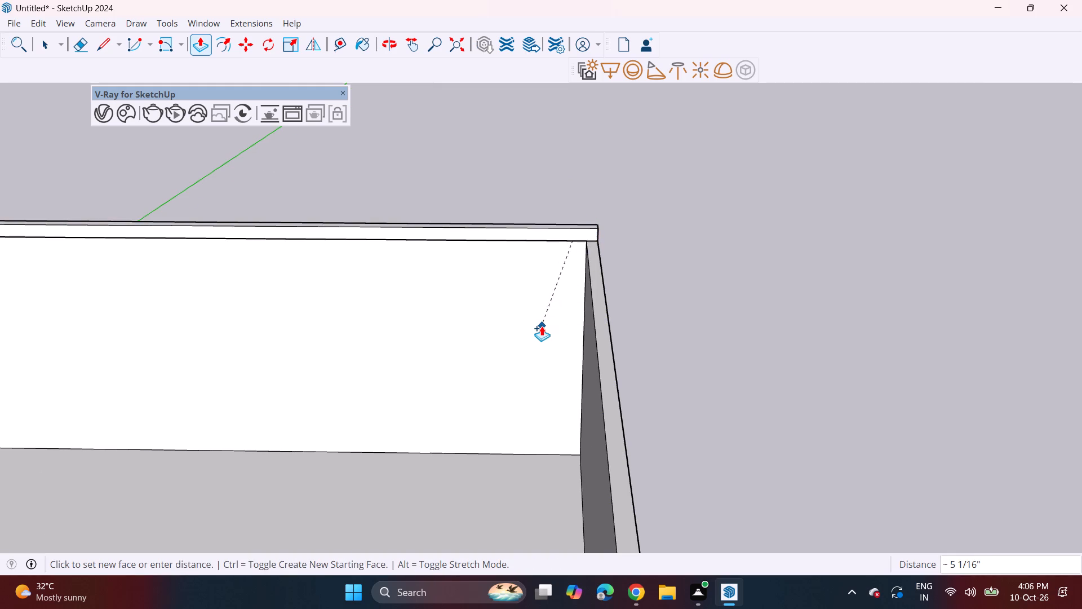
{"action": "scroll", "coordinate": [542, 326], "scroll_direction": "down", "scroll_amount": 5}
{"action": "scroll", "coordinate": [490, 430], "scroll_direction": "down", "scroll_amount": 6}
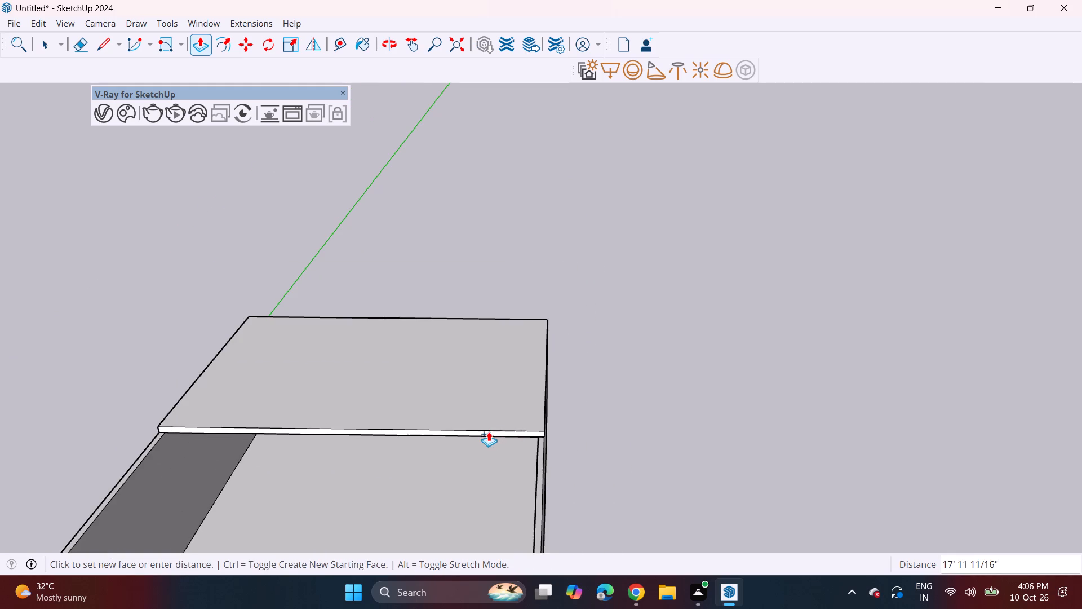
{"action": "middle_click_drag", "start_coordinate": [496, 426], "coordinate": [579, 186], "text": "shift"}
{"action": "left_click", "coordinate": [618, 378]}
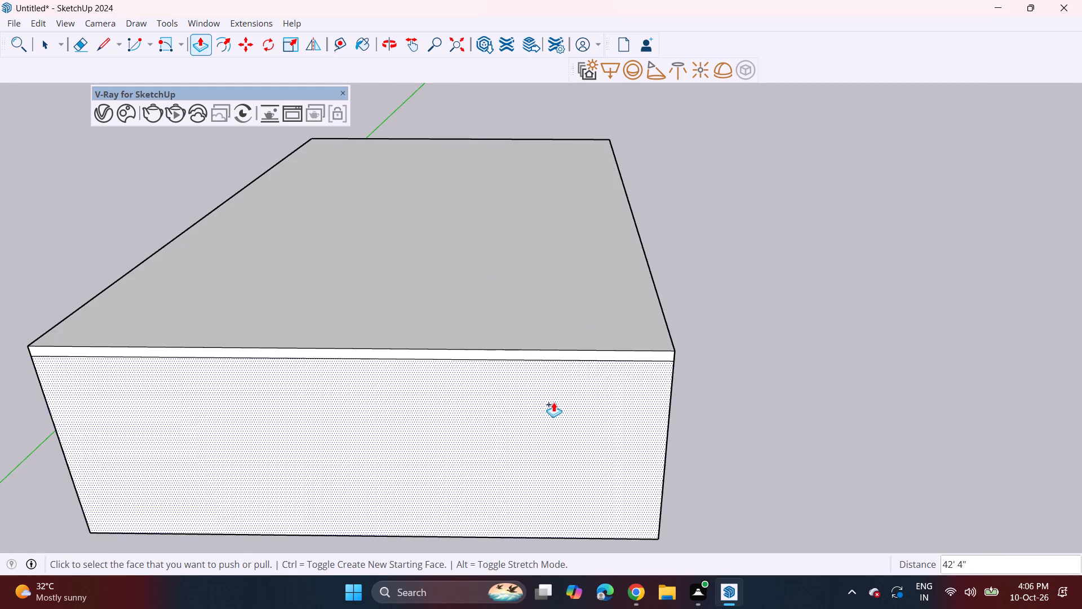
Push/Pull the front wall's outer face outward by about 3' 3".
{"action": "middle_click_drag", "start_coordinate": [555, 392], "coordinate": [565, 341]}
{"action": "middle_click_drag", "start_coordinate": [453, 381], "coordinate": [456, 294]}
{"action": "scroll", "coordinate": [455, 319], "scroll_direction": "up", "scroll_amount": 1}
{"action": "middle_click_drag", "start_coordinate": [456, 294], "coordinate": [490, 375]}
{"action": "scroll", "coordinate": [491, 373], "scroll_direction": "down", "scroll_amount": 3}
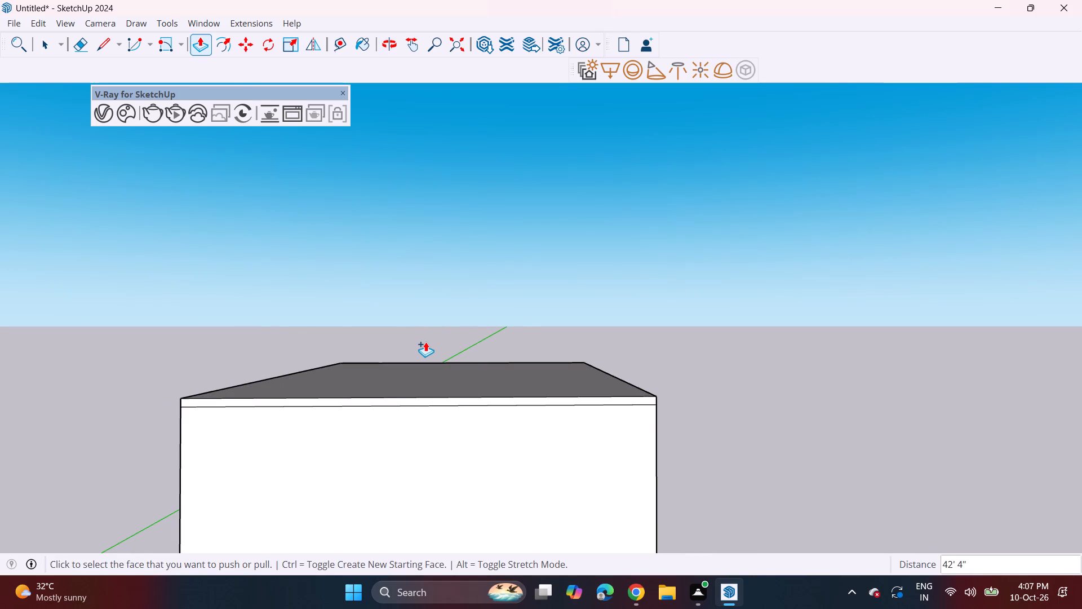
{"action": "scroll", "coordinate": [399, 400], "scroll_direction": "down", "scroll_amount": 2}
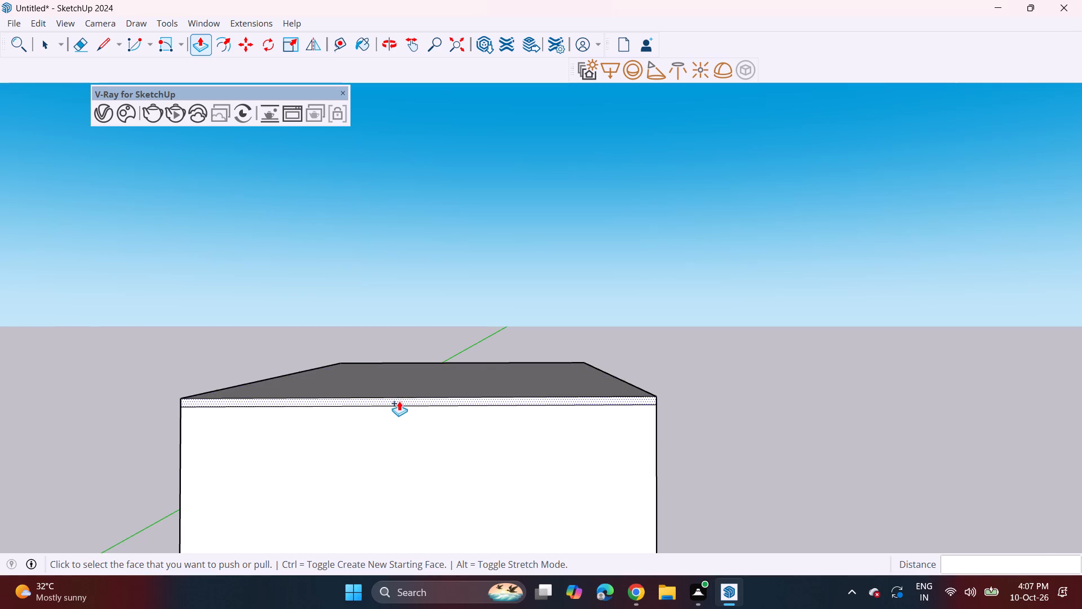
{"action": "scroll", "coordinate": [399, 401], "scroll_direction": "down", "scroll_amount": 1}
{"action": "middle_click_drag", "start_coordinate": [408, 399], "coordinate": [423, 307]}
{"action": "middle_click_drag", "start_coordinate": [425, 316], "coordinate": [413, 381]}
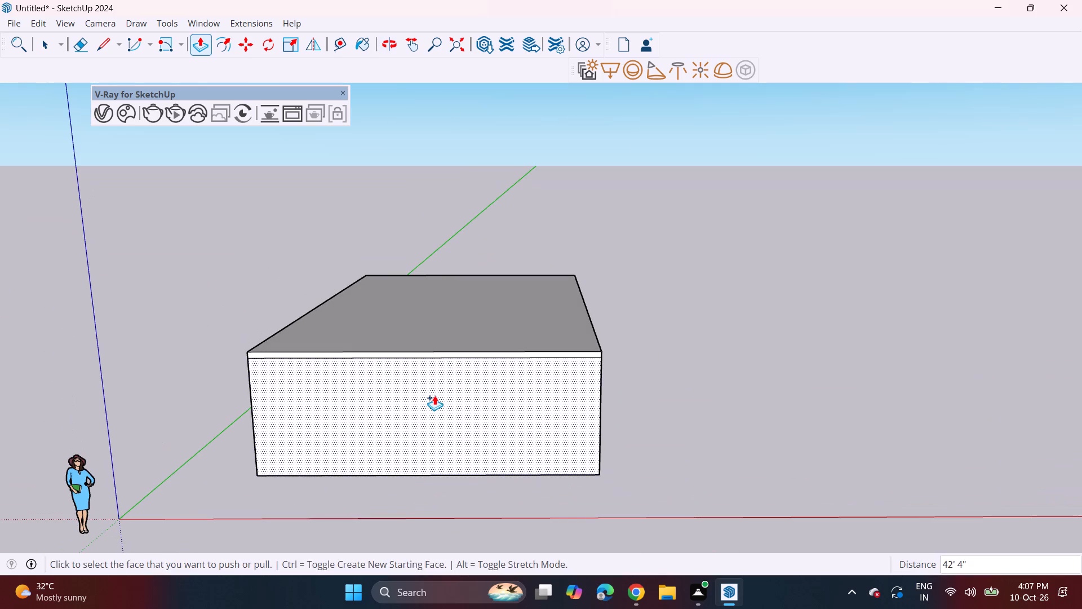
{"action": "left_click", "coordinate": [434, 395]}
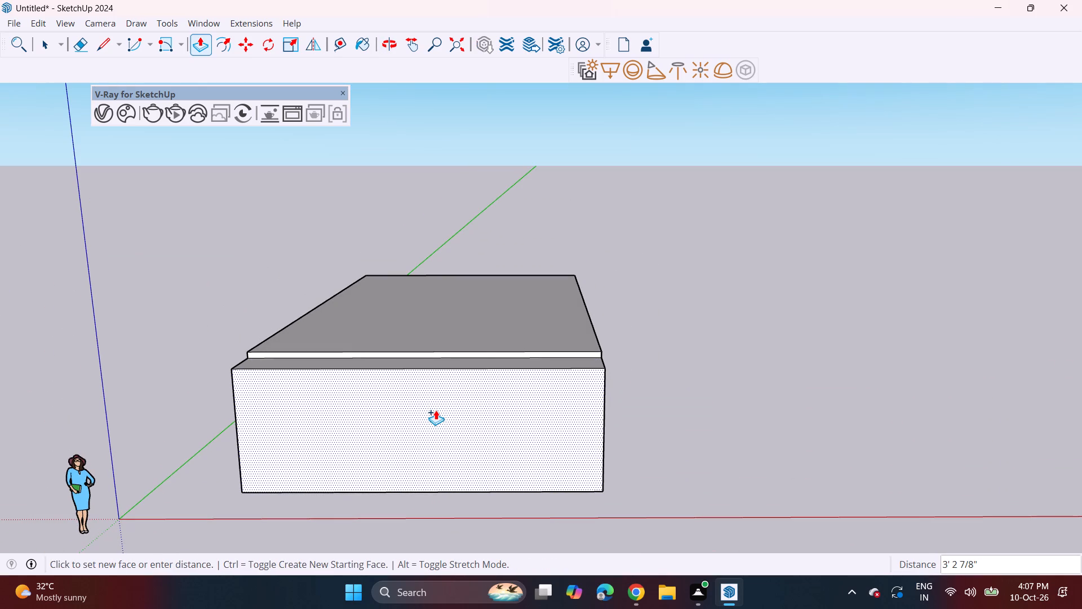
{"action": "left_click", "coordinate": [436, 410]}
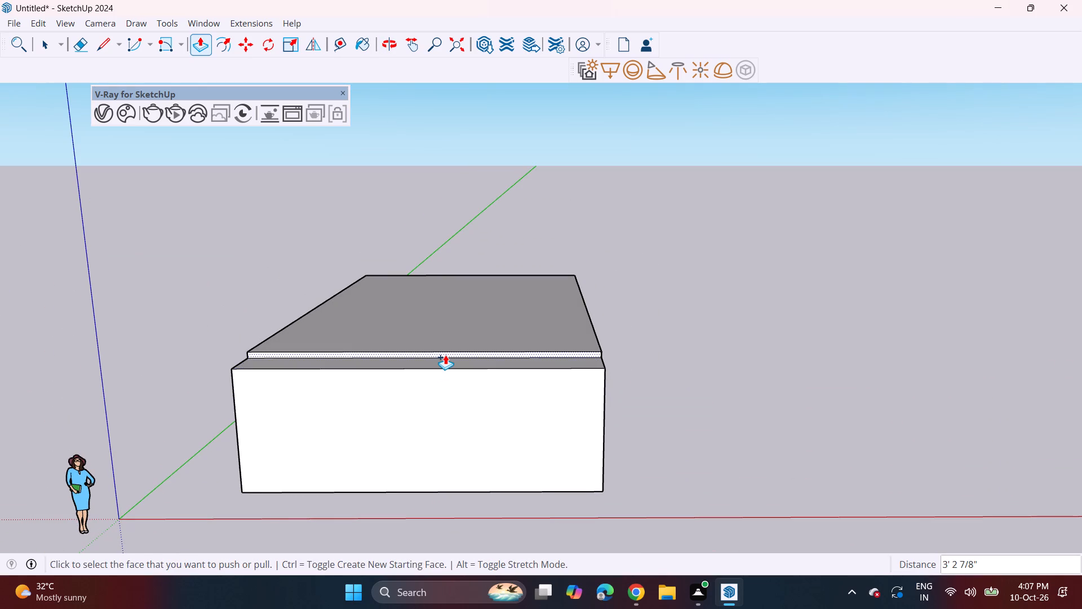
Repeat the same Push/Pull distance on the roof slab's front edge so it aligns with the front wall.
{"action": "double_click", "coordinate": [445, 355]}
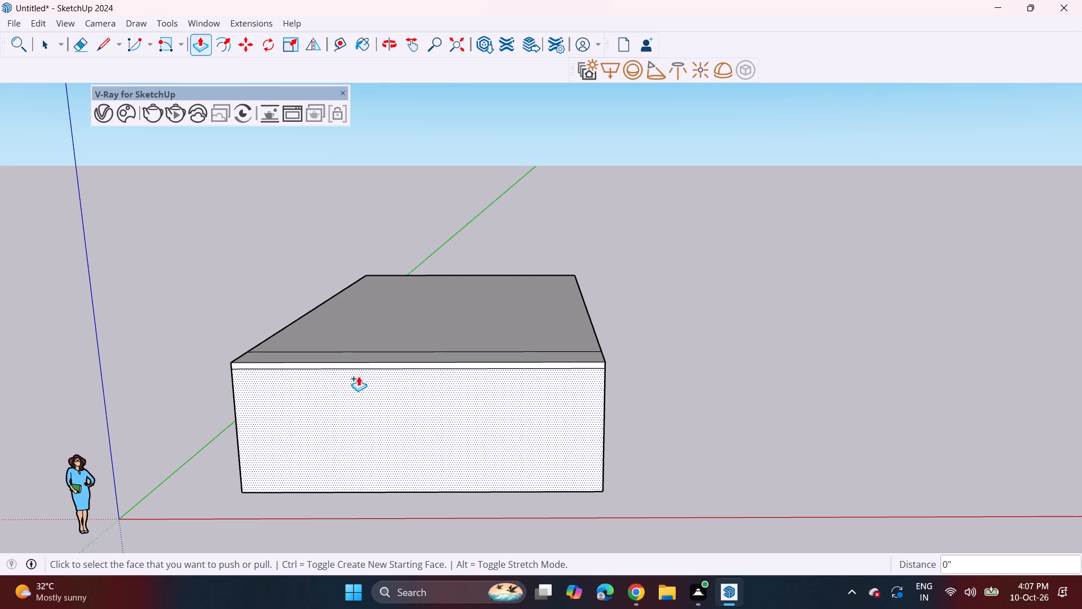
{"action": "middle_click_drag", "start_coordinate": [432, 288], "coordinate": [429, 292]}
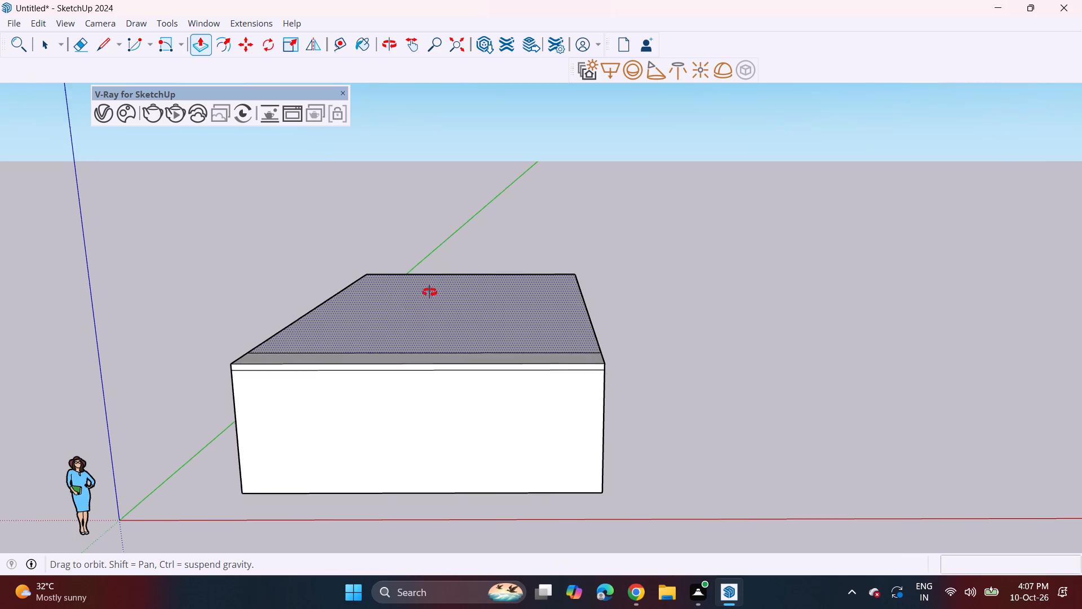
Offset the large roof face's outline inward by about 11 5/16", leaving the front strip outside it.
{"action": "middle_click_drag", "start_coordinate": [429, 292], "coordinate": [326, 348]}
{"action": "scroll", "coordinate": [342, 354], "scroll_direction": "up", "scroll_amount": 3}
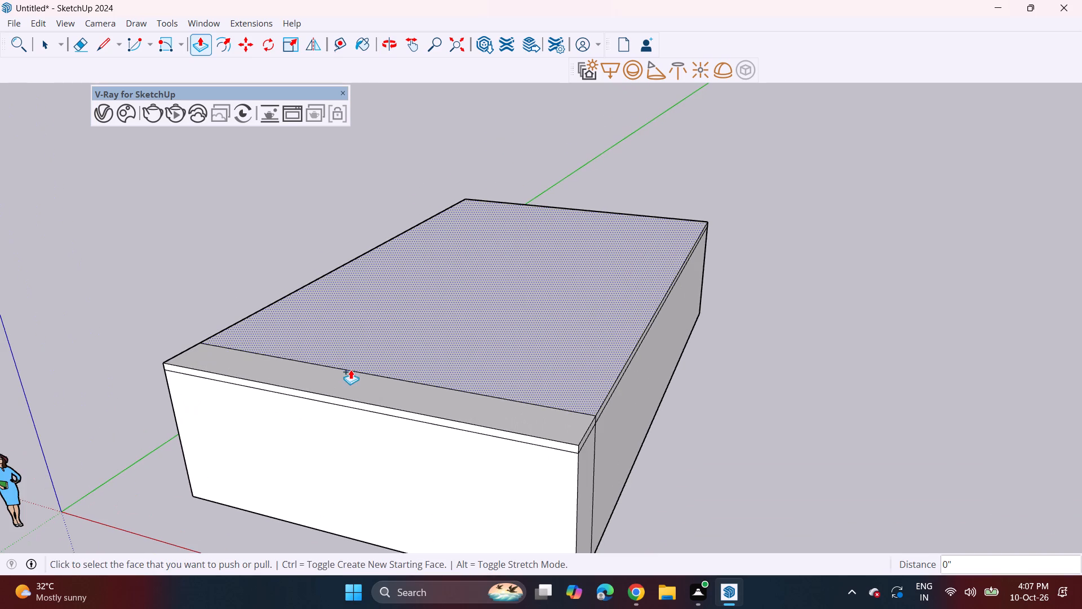
{"action": "key", "text": "space"}
{"action": "left_click", "coordinate": [360, 371]}
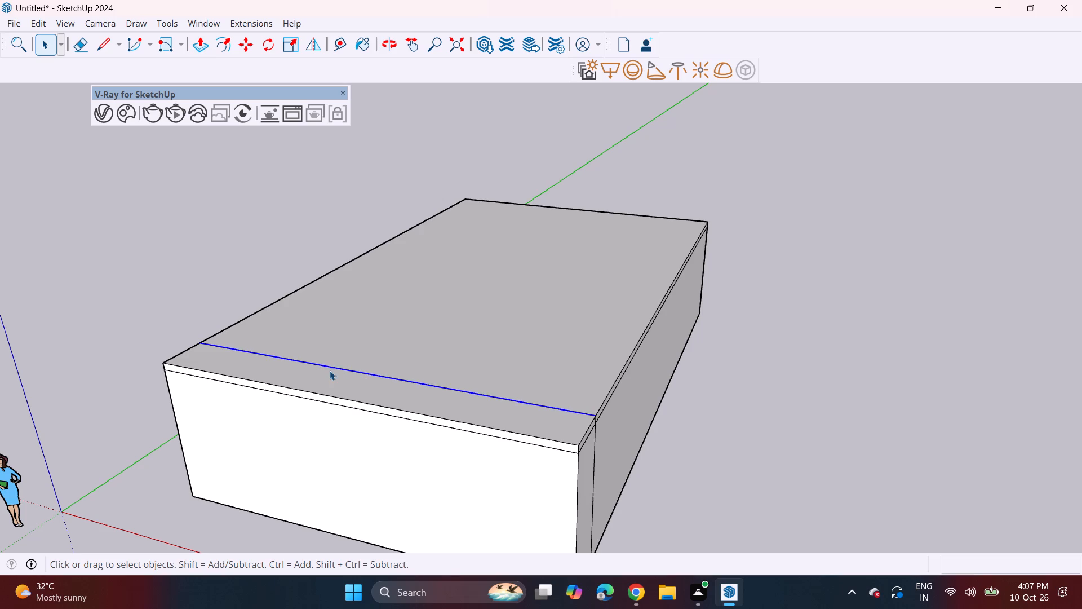
{"action": "middle_click_drag", "start_coordinate": [332, 356], "coordinate": [406, 329]}
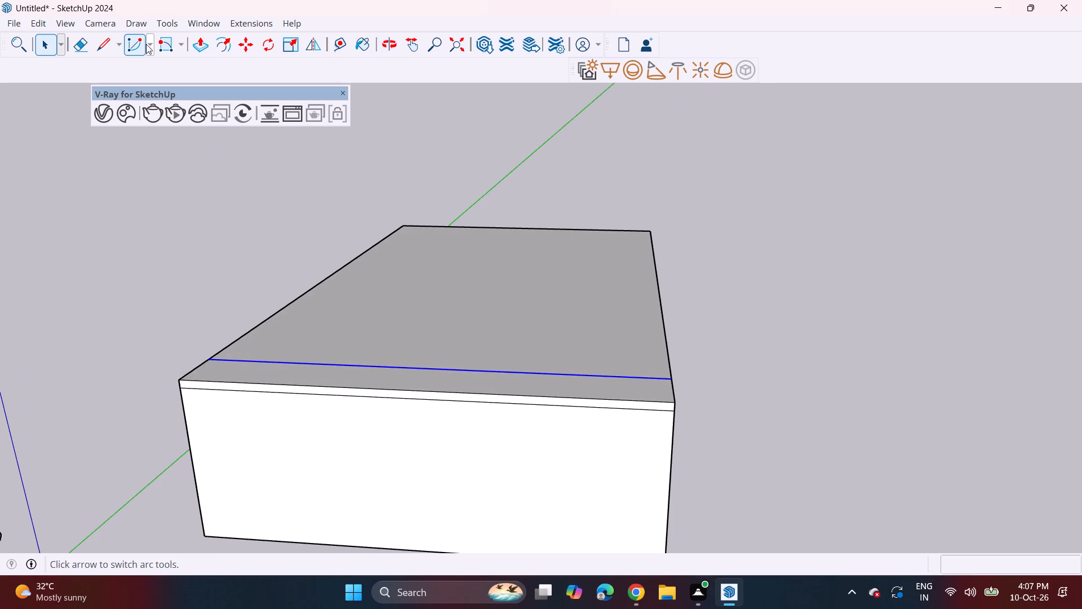
{"action": "left_click", "coordinate": [216, 43]}
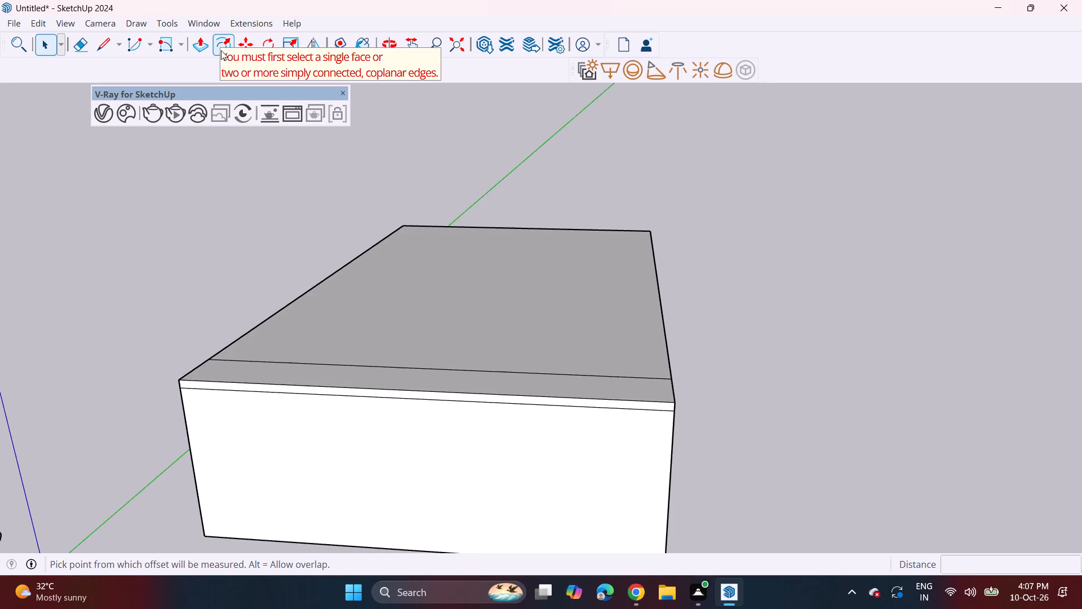
{"action": "left_click", "coordinate": [301, 307]}
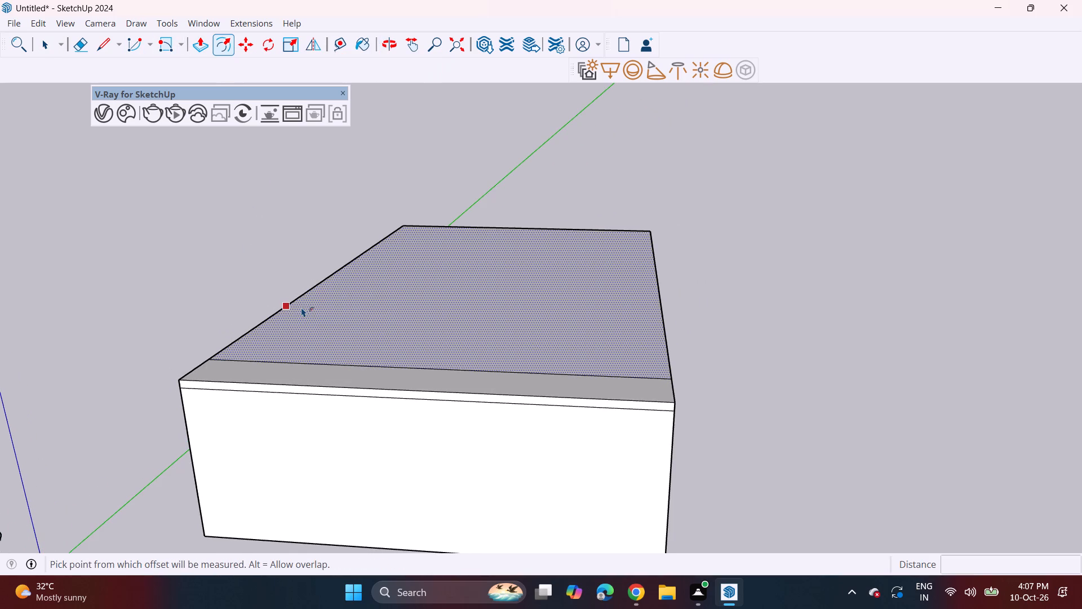
{"action": "left_click", "coordinate": [295, 309]}
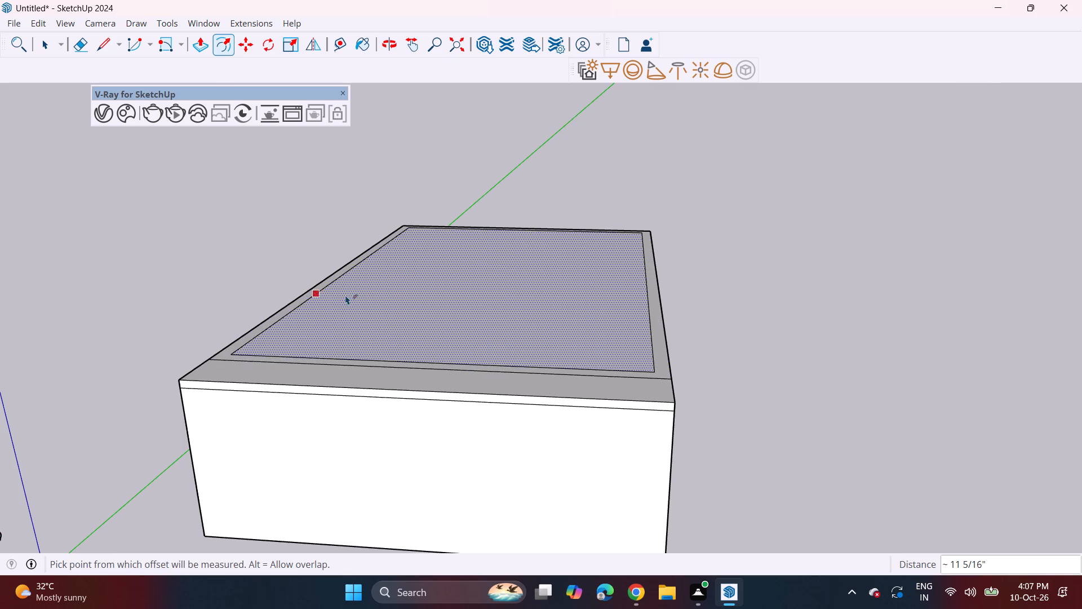
Draw two closely spaced parallel lines, each 3' 2 7/8" long, across the middle of the roof's front strip.
{"action": "middle_click_drag", "start_coordinate": [381, 320], "coordinate": [399, 298]}
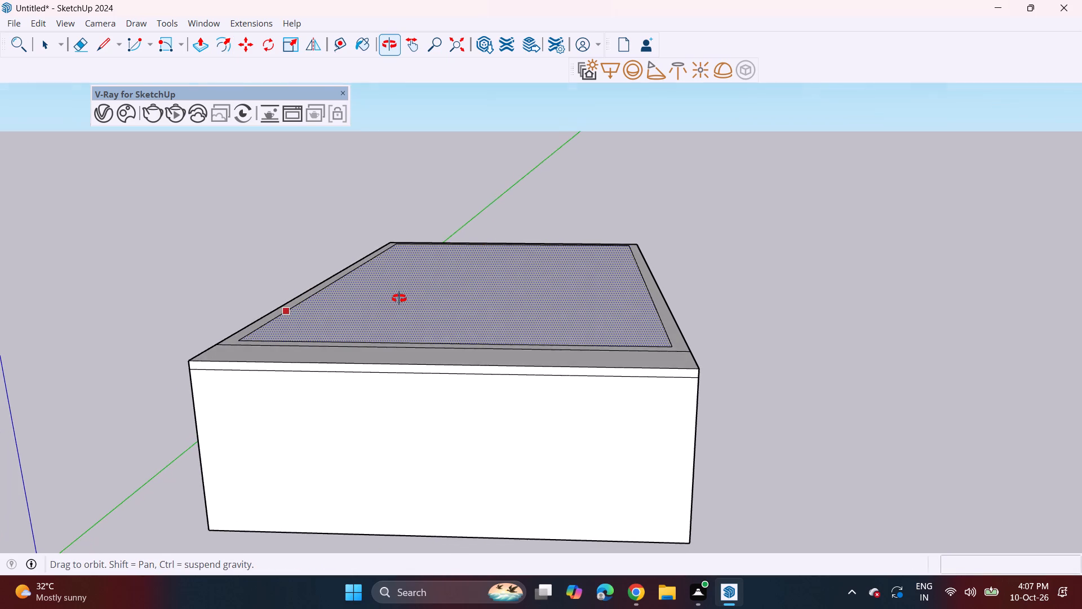
{"action": "middle_click_drag", "start_coordinate": [399, 298], "coordinate": [398, 317]}
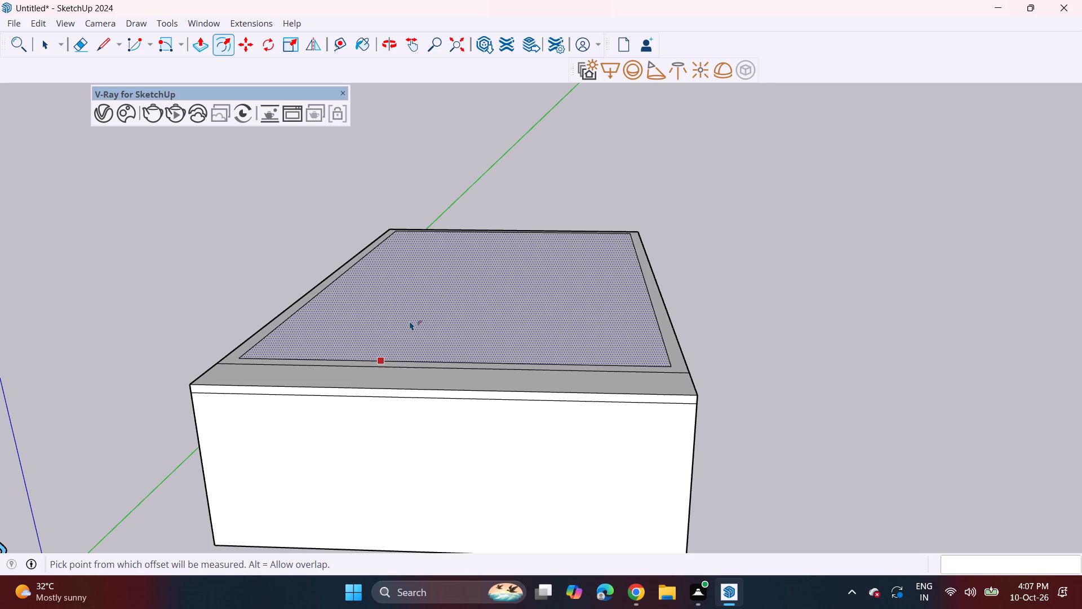
{"action": "double_click", "coordinate": [101, 40]}
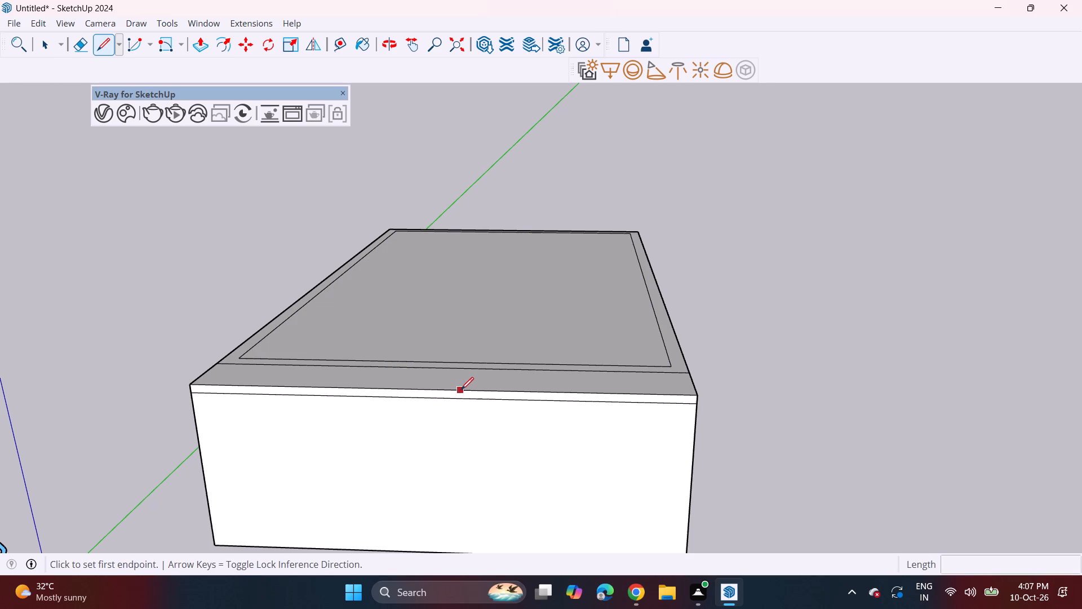
{"action": "left_click", "coordinate": [461, 390]}
{"action": "left_click", "coordinate": [465, 366]}
{"action": "left_click", "coordinate": [476, 367]}
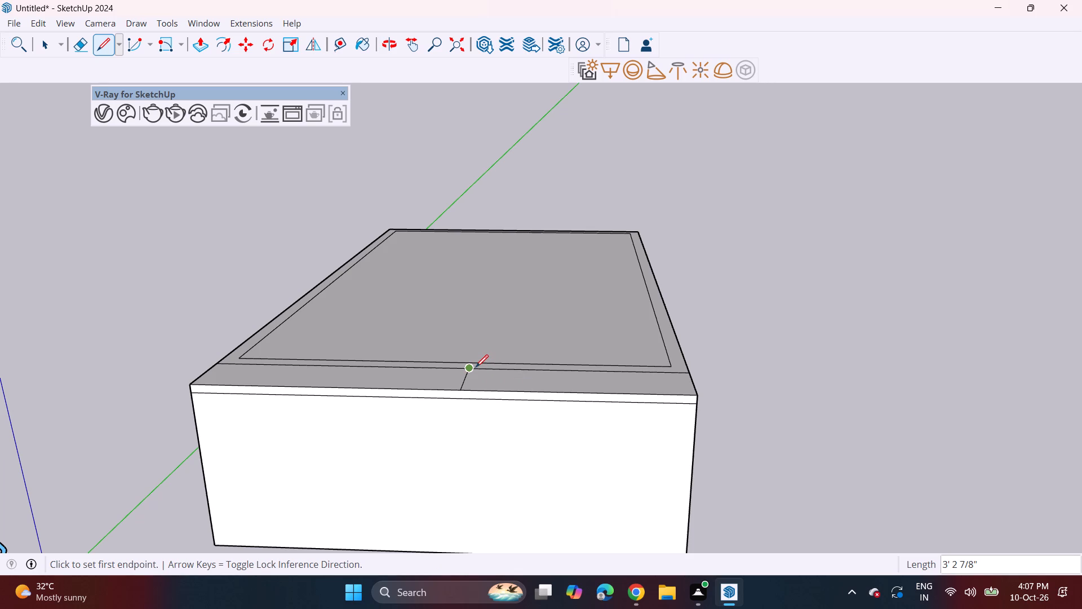
{"action": "left_click", "coordinate": [481, 369]}
{"action": "left_click", "coordinate": [470, 388]}
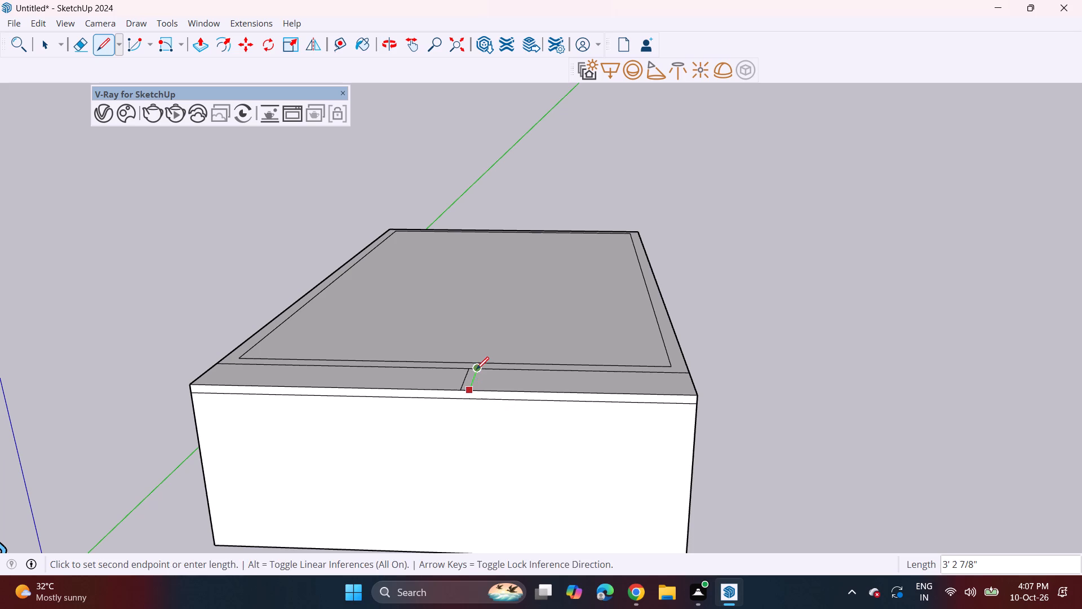
{"action": "left_click", "coordinate": [477, 368]}
Erase the short edge segment between the two parallel lines so the divider joins the roof border.
{"action": "scroll", "coordinate": [510, 344], "scroll_direction": "up", "scroll_amount": 5}
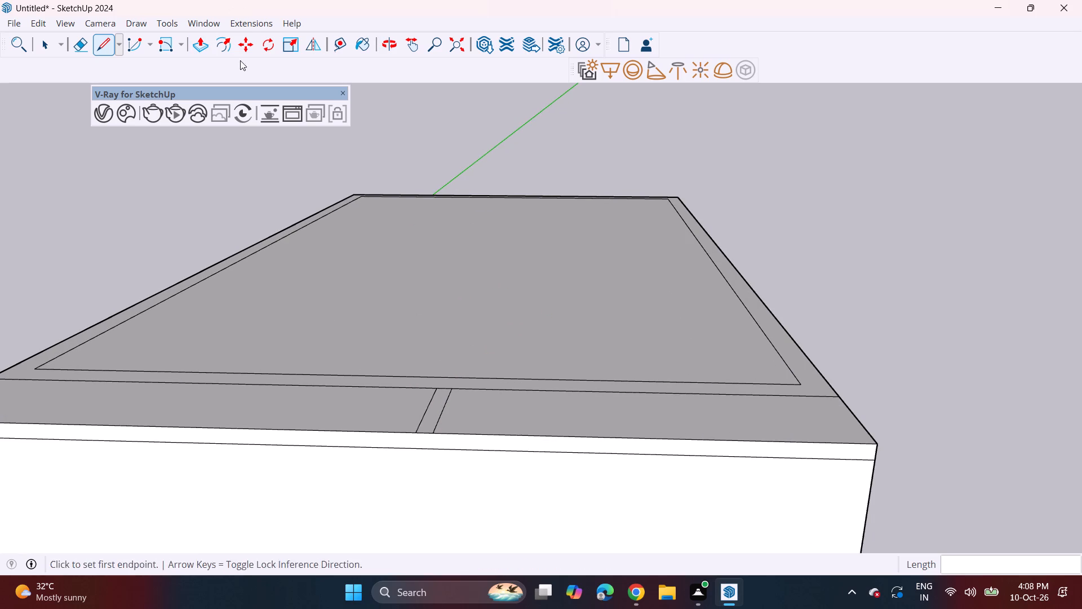
{"action": "left_click", "coordinate": [83, 49]}
{"action": "scroll", "coordinate": [456, 408], "scroll_direction": "up", "scroll_amount": 4}
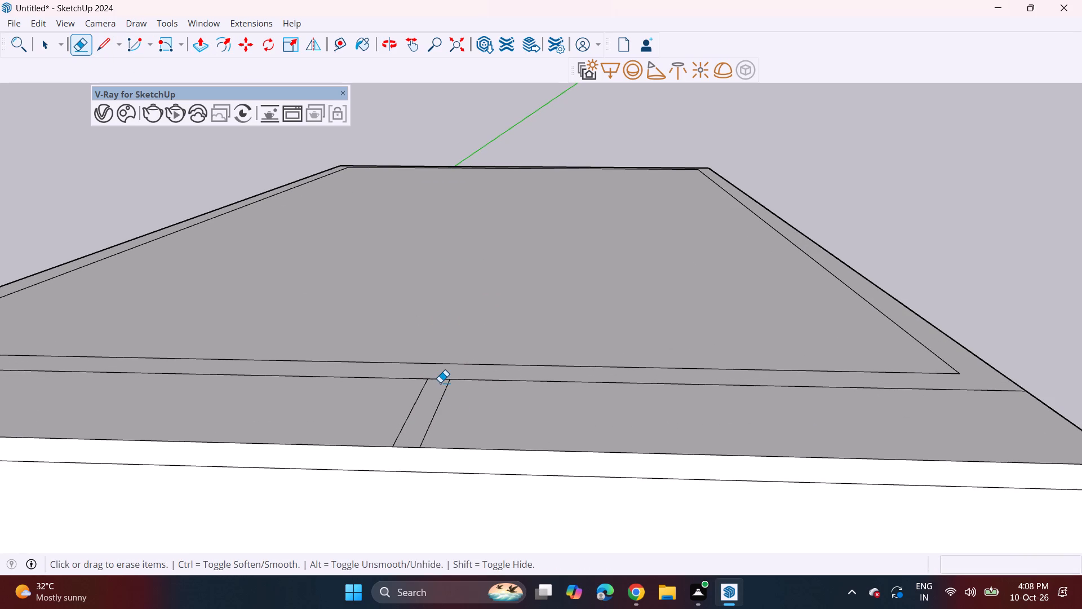
{"action": "left_click_drag", "start_coordinate": [440, 382], "coordinate": [444, 371]}
{"action": "scroll", "coordinate": [455, 376], "scroll_direction": "down", "scroll_amount": 3}
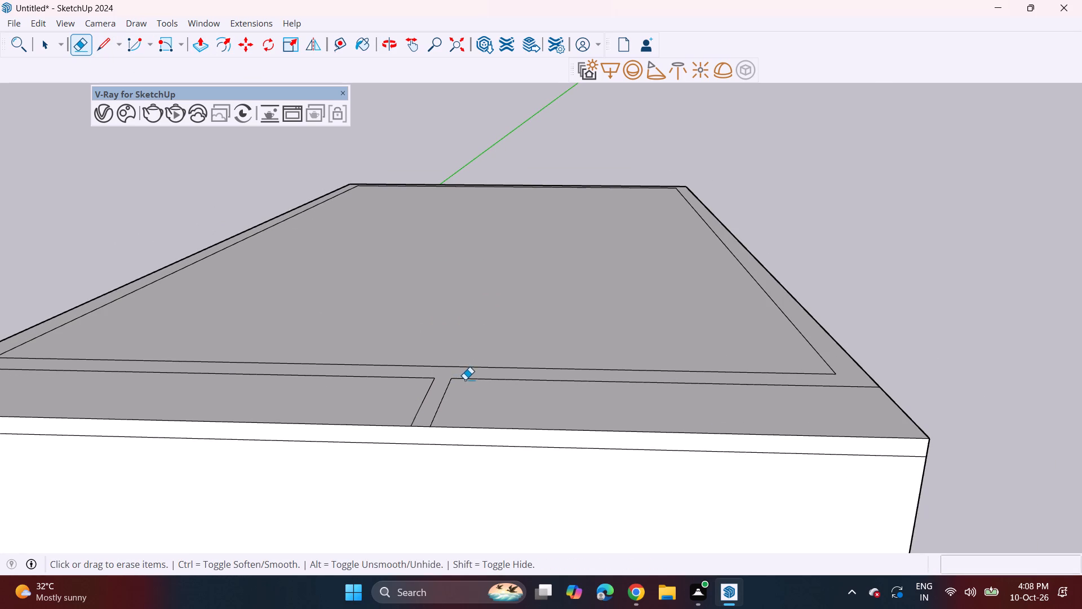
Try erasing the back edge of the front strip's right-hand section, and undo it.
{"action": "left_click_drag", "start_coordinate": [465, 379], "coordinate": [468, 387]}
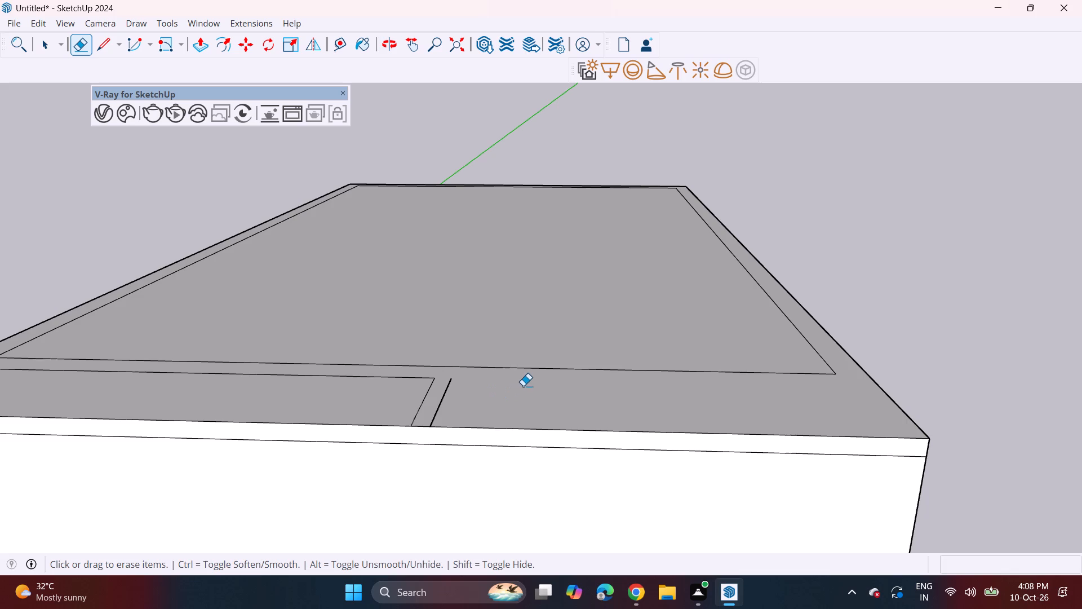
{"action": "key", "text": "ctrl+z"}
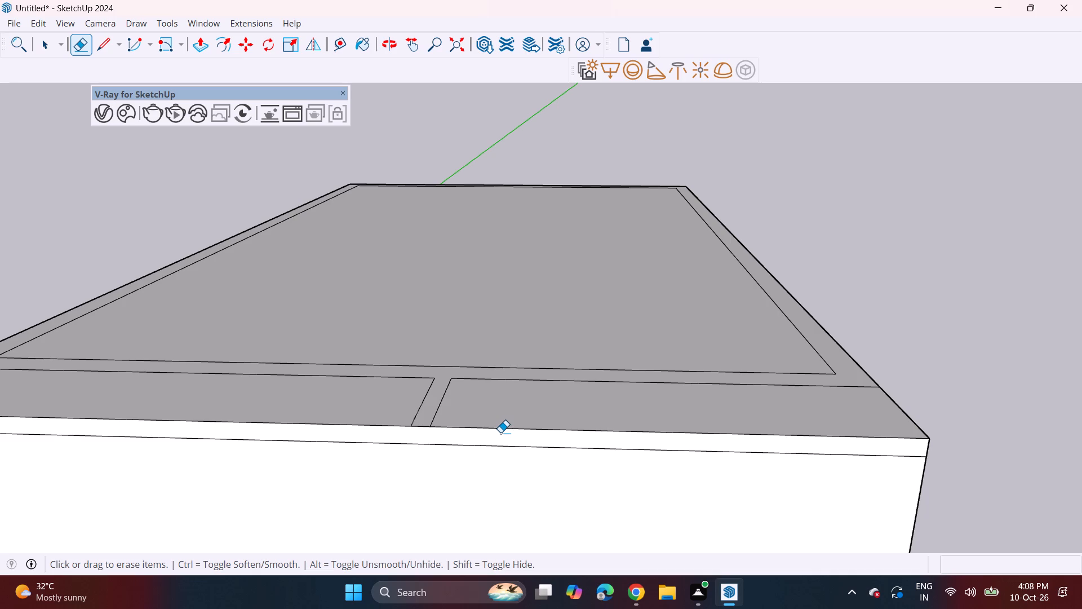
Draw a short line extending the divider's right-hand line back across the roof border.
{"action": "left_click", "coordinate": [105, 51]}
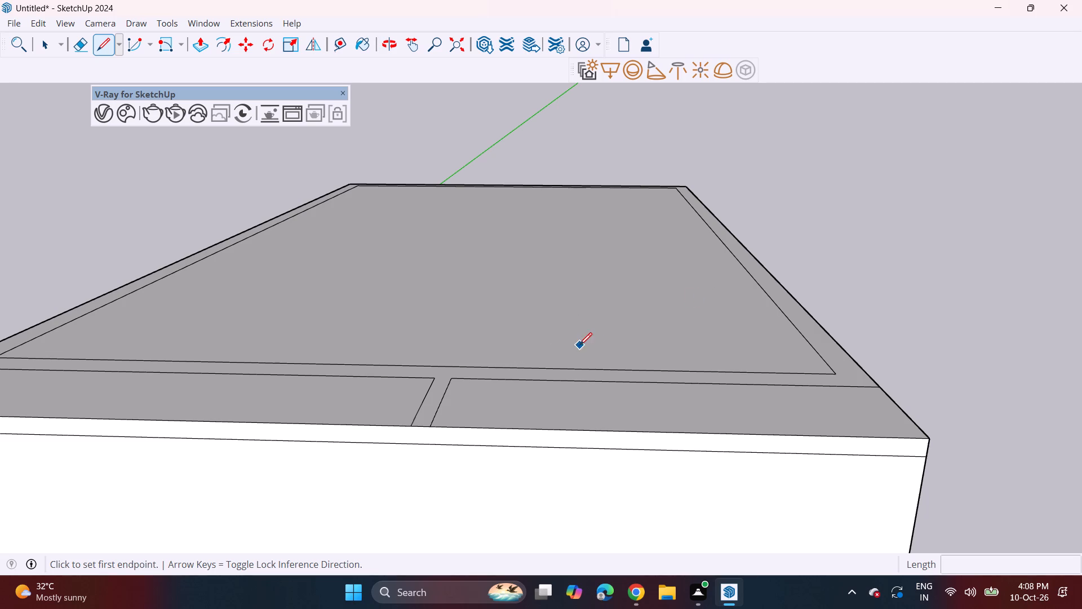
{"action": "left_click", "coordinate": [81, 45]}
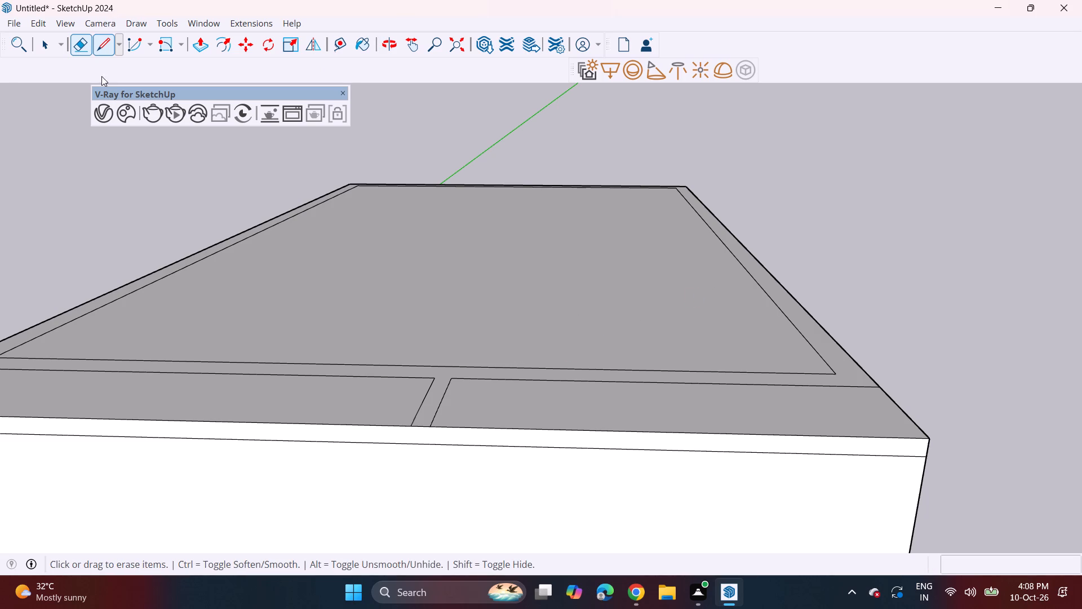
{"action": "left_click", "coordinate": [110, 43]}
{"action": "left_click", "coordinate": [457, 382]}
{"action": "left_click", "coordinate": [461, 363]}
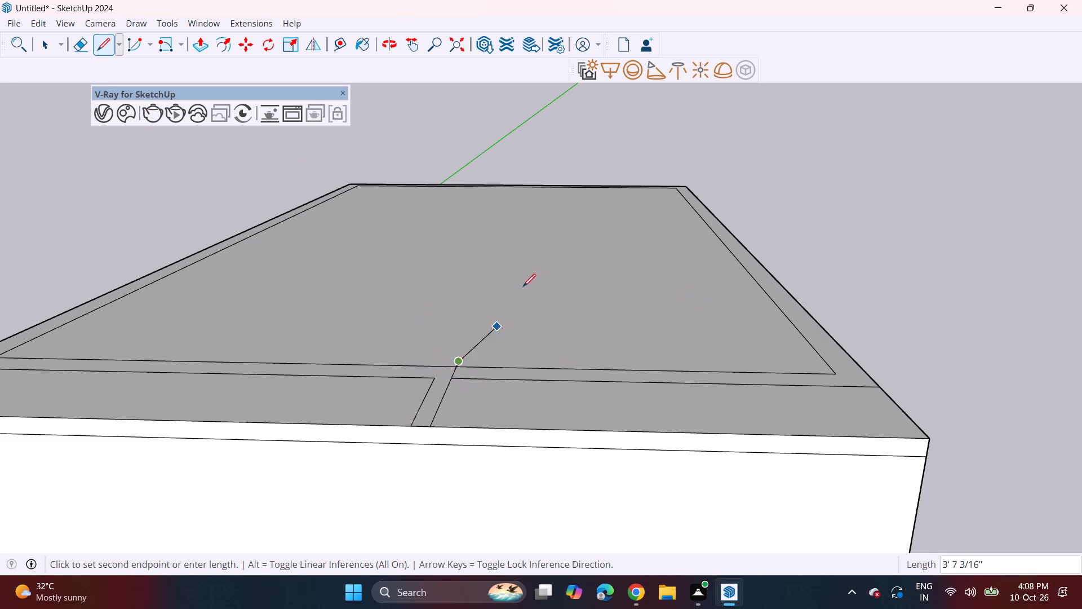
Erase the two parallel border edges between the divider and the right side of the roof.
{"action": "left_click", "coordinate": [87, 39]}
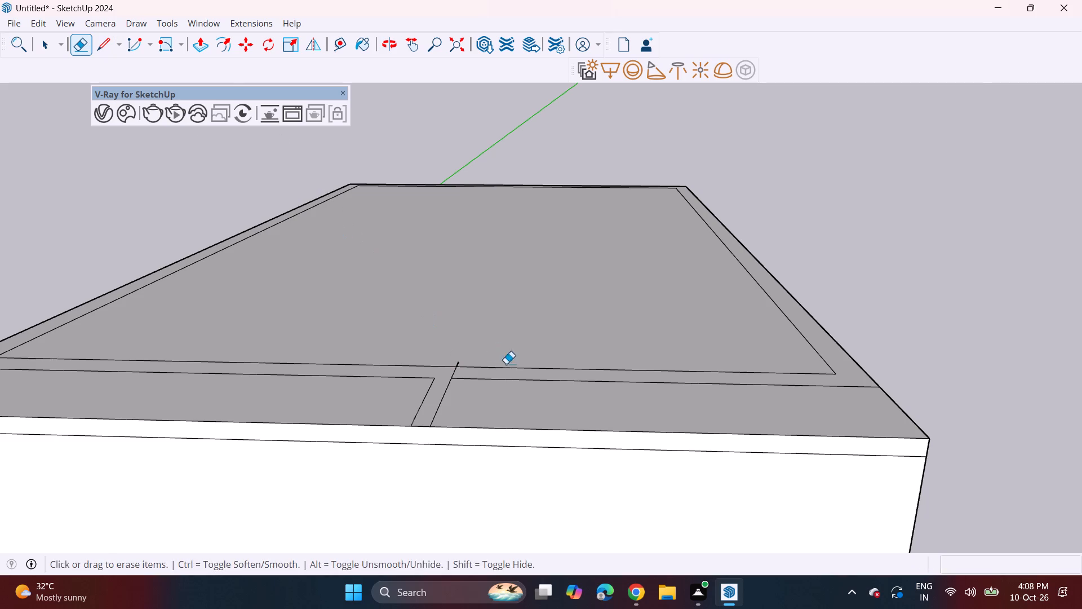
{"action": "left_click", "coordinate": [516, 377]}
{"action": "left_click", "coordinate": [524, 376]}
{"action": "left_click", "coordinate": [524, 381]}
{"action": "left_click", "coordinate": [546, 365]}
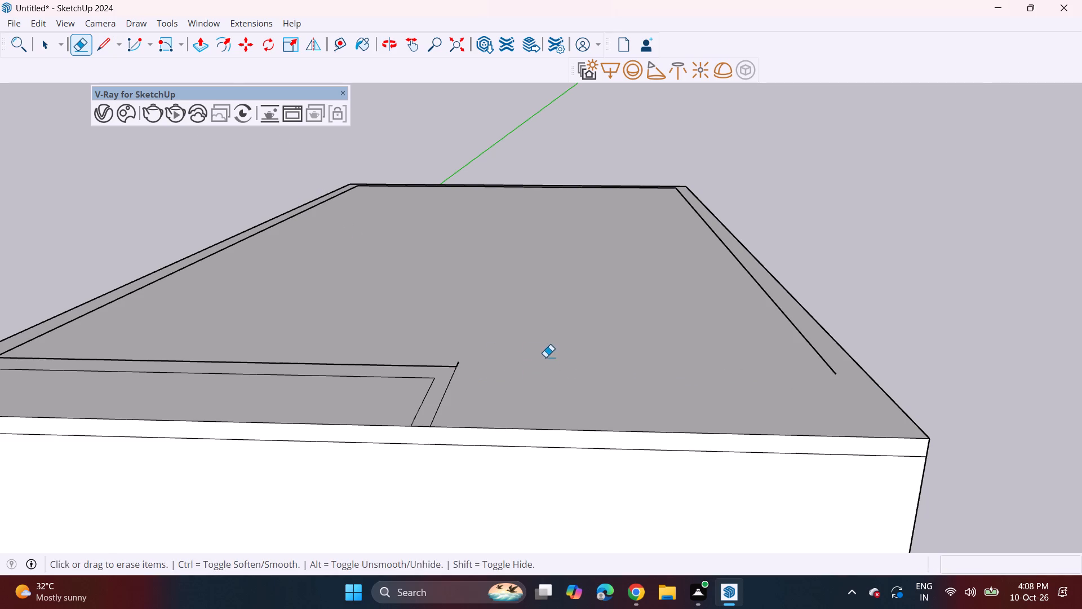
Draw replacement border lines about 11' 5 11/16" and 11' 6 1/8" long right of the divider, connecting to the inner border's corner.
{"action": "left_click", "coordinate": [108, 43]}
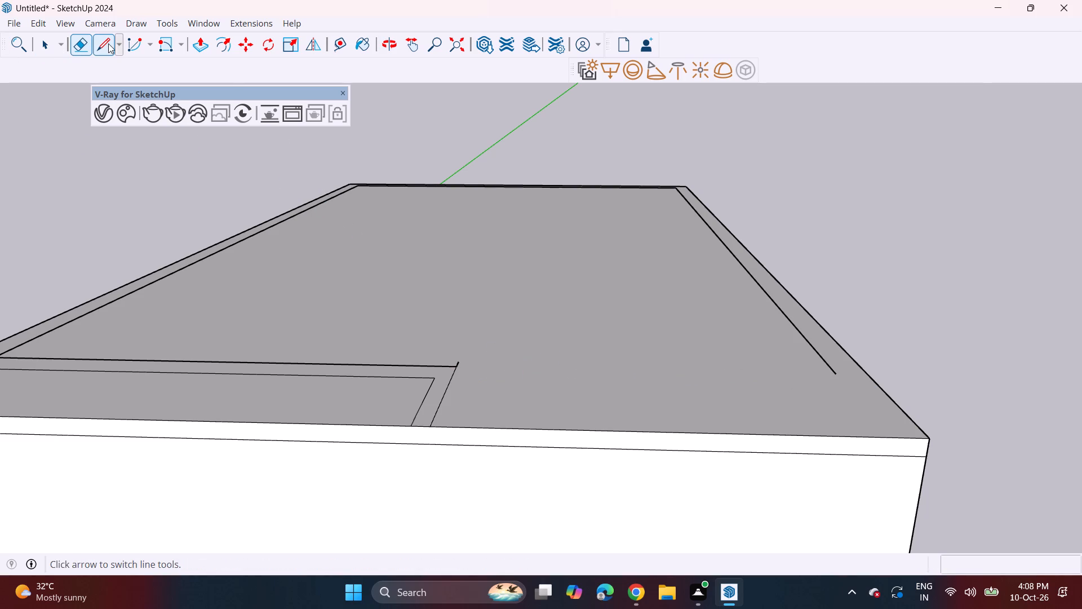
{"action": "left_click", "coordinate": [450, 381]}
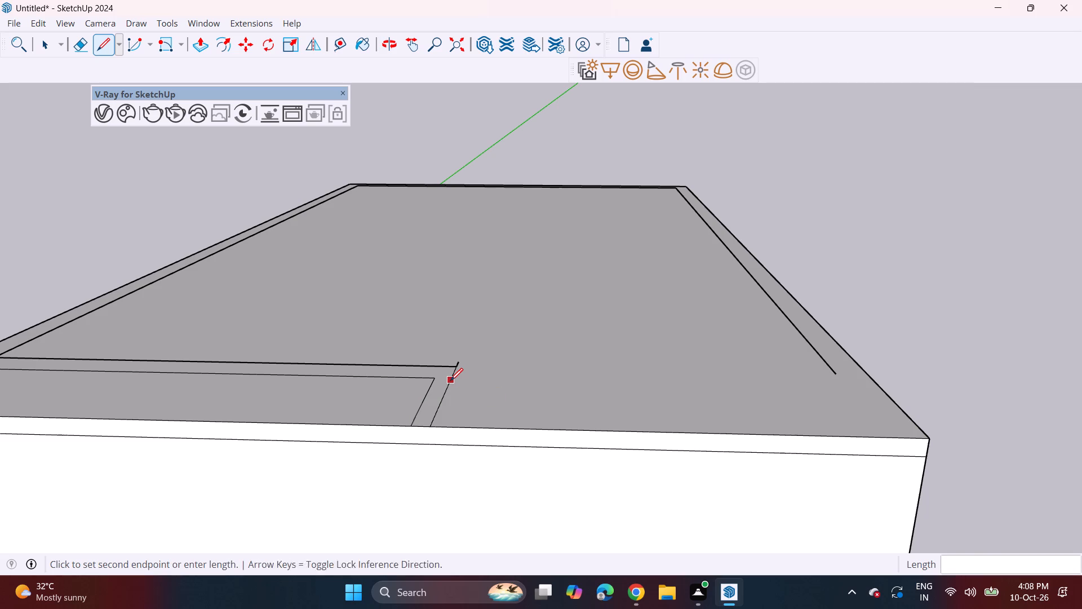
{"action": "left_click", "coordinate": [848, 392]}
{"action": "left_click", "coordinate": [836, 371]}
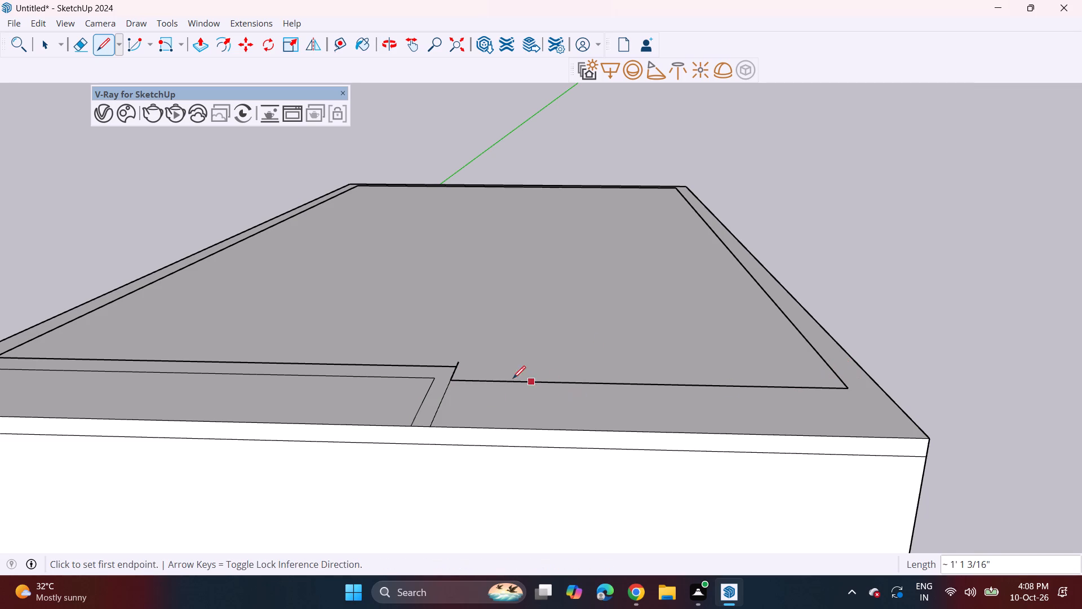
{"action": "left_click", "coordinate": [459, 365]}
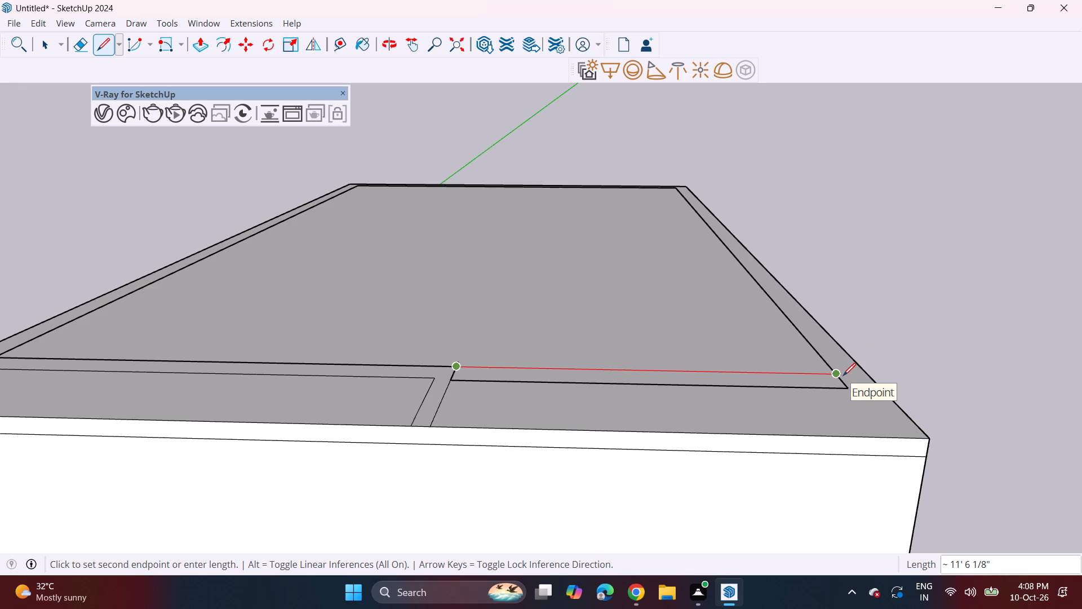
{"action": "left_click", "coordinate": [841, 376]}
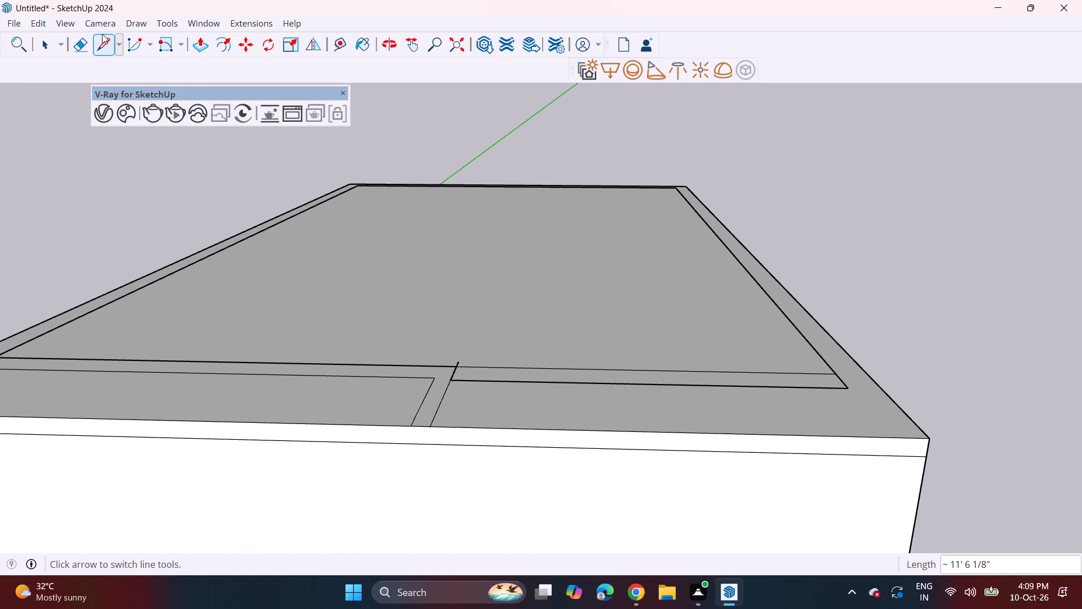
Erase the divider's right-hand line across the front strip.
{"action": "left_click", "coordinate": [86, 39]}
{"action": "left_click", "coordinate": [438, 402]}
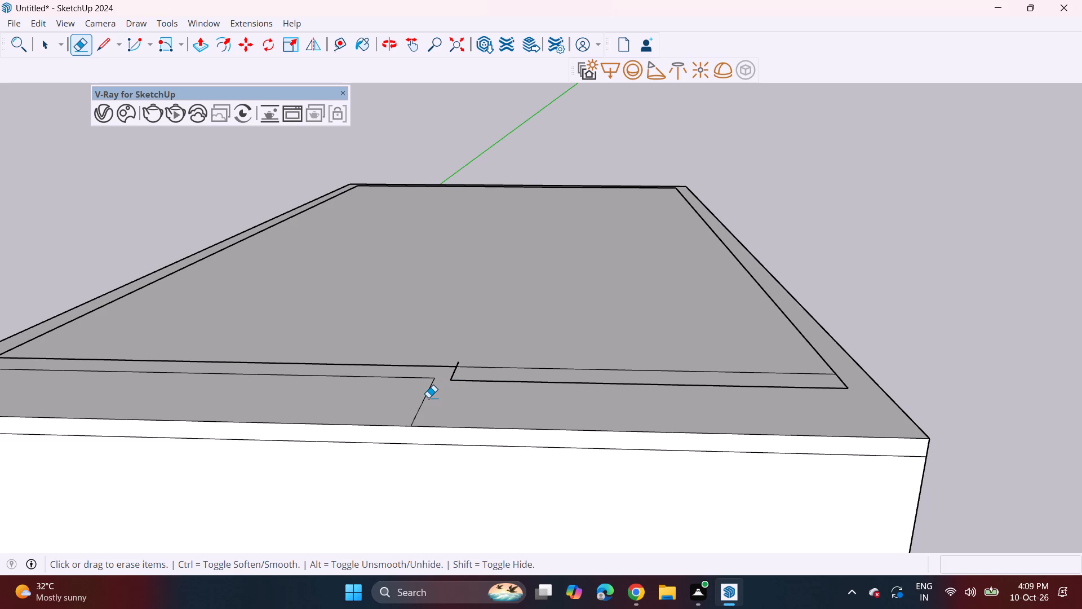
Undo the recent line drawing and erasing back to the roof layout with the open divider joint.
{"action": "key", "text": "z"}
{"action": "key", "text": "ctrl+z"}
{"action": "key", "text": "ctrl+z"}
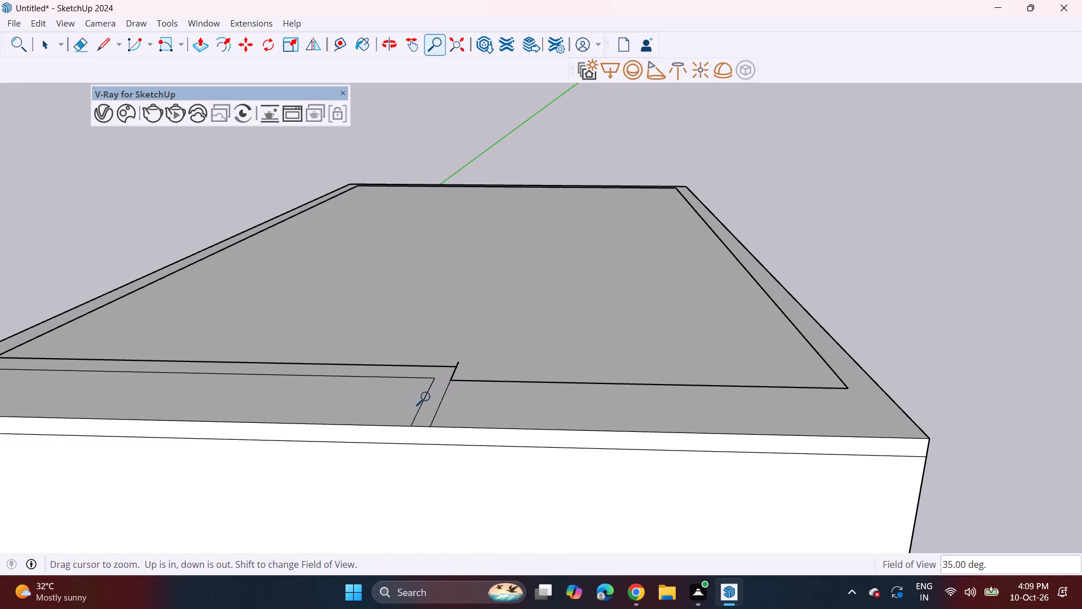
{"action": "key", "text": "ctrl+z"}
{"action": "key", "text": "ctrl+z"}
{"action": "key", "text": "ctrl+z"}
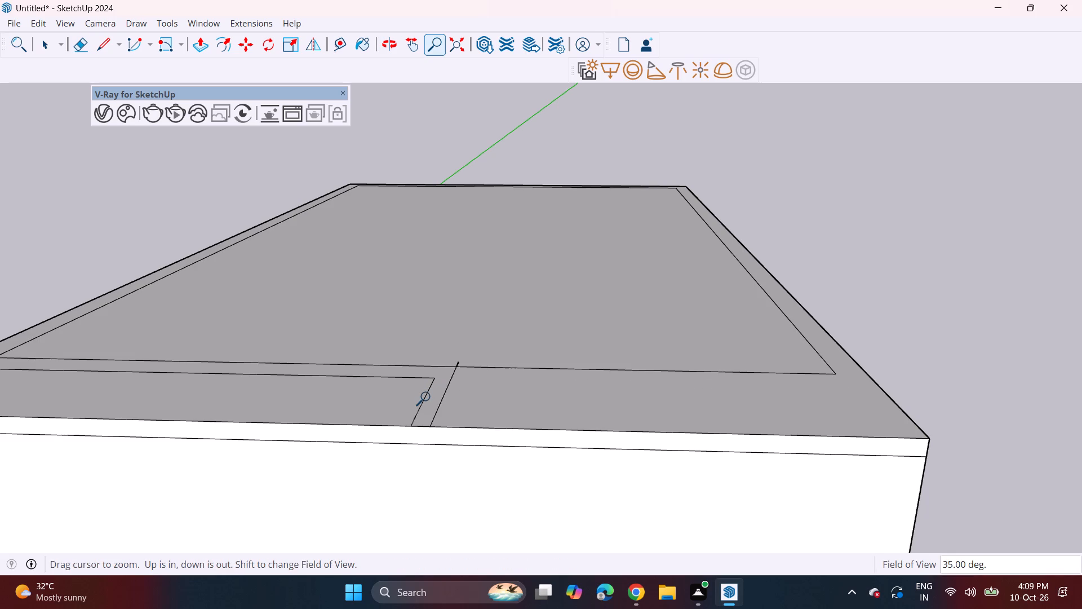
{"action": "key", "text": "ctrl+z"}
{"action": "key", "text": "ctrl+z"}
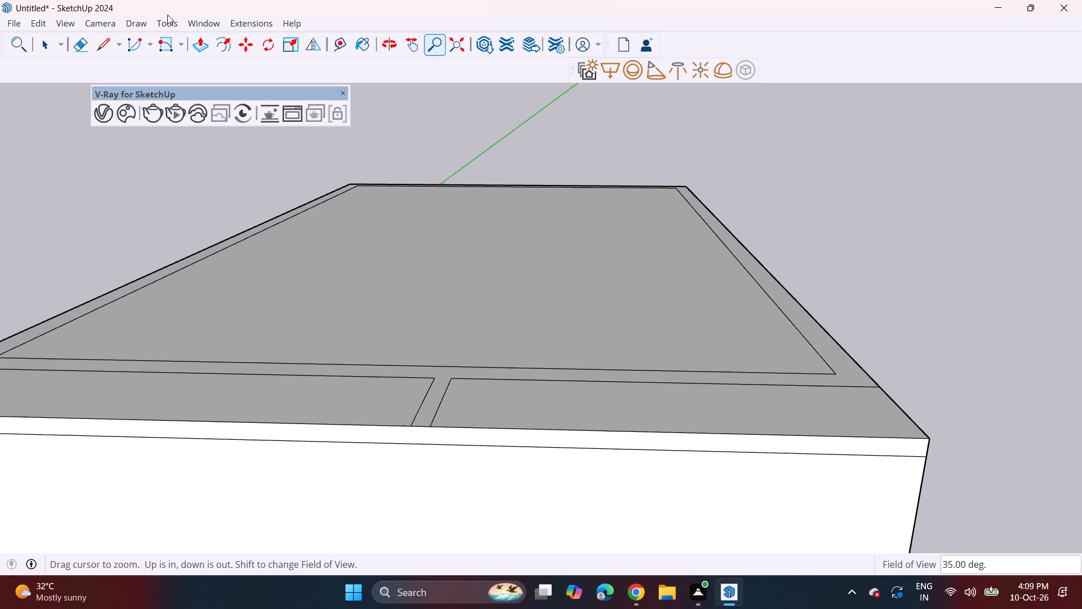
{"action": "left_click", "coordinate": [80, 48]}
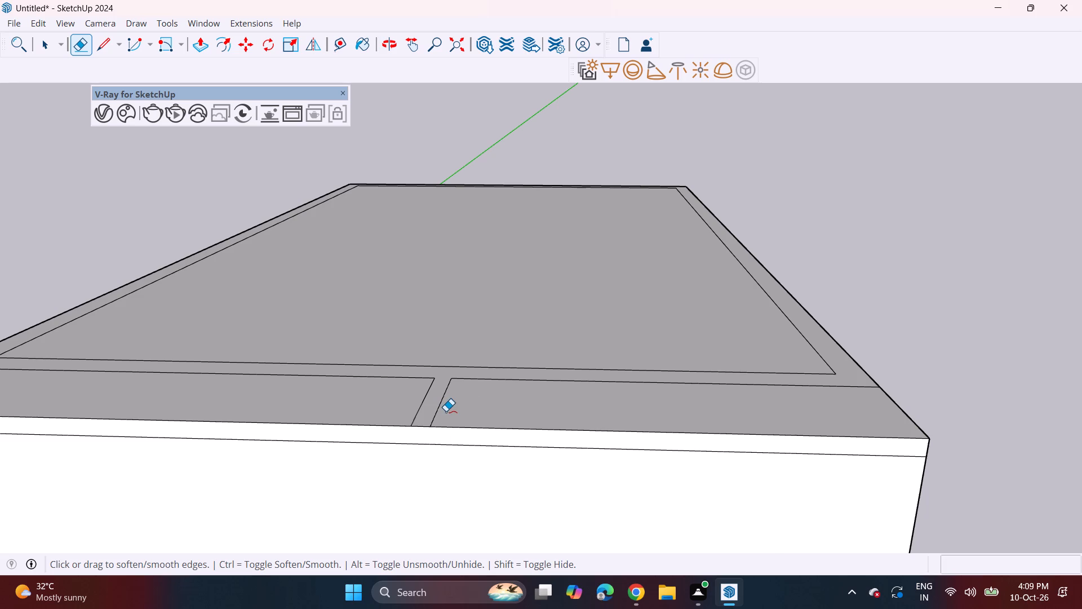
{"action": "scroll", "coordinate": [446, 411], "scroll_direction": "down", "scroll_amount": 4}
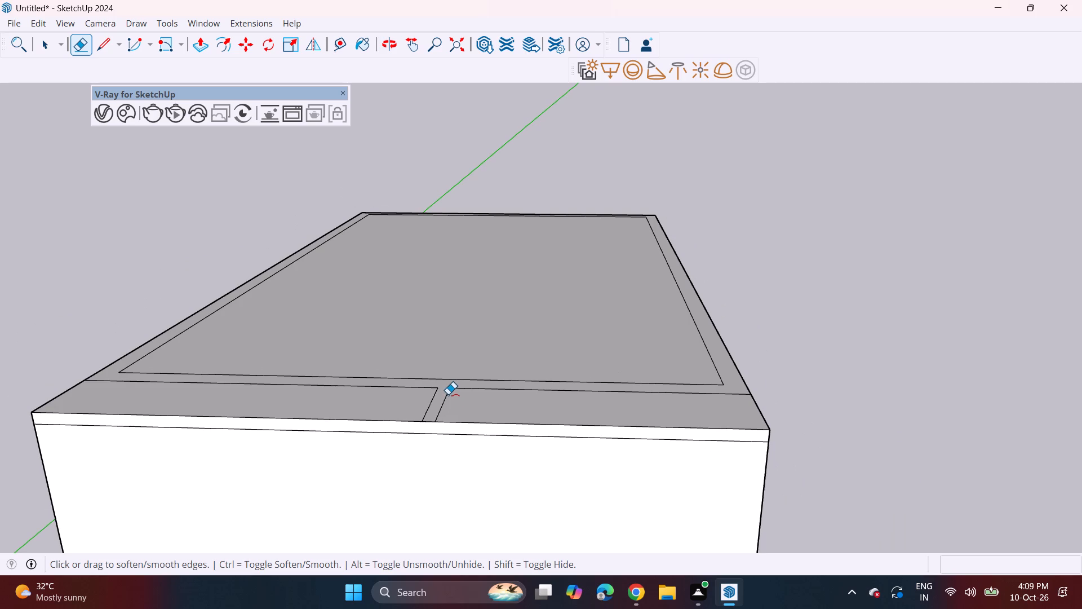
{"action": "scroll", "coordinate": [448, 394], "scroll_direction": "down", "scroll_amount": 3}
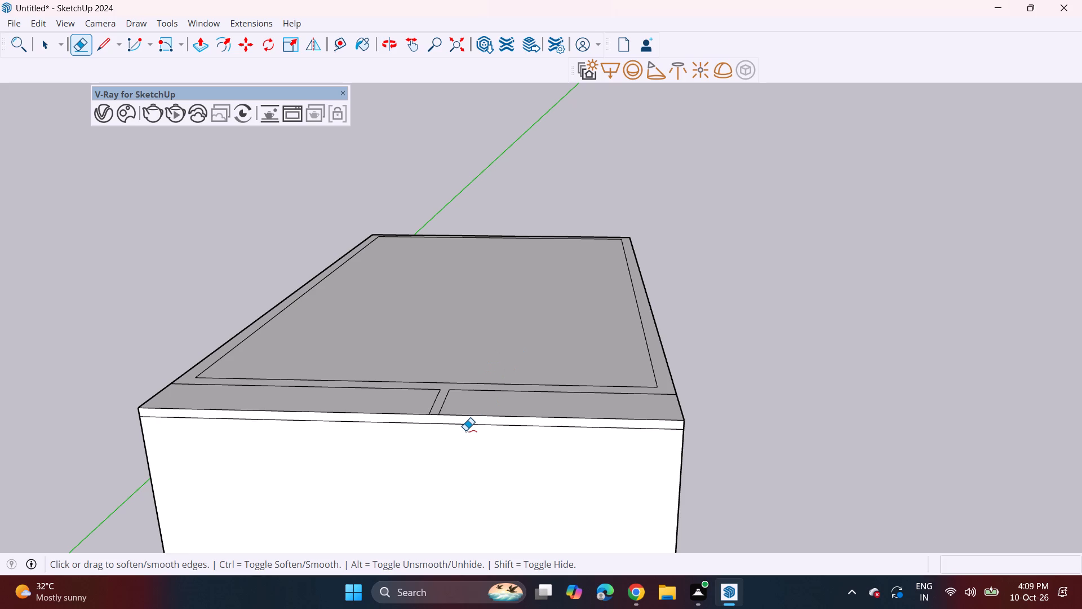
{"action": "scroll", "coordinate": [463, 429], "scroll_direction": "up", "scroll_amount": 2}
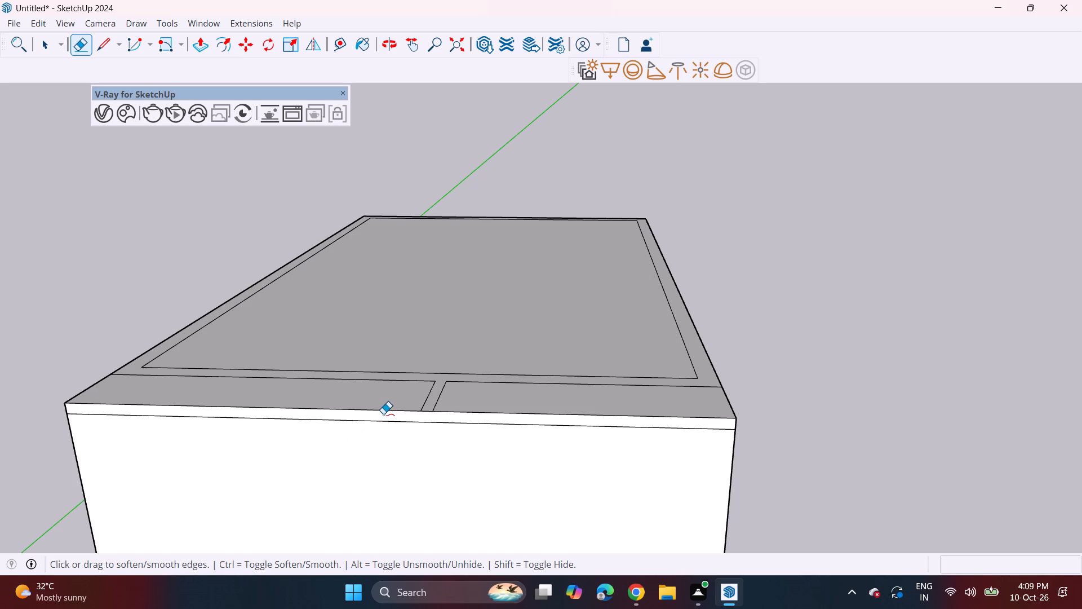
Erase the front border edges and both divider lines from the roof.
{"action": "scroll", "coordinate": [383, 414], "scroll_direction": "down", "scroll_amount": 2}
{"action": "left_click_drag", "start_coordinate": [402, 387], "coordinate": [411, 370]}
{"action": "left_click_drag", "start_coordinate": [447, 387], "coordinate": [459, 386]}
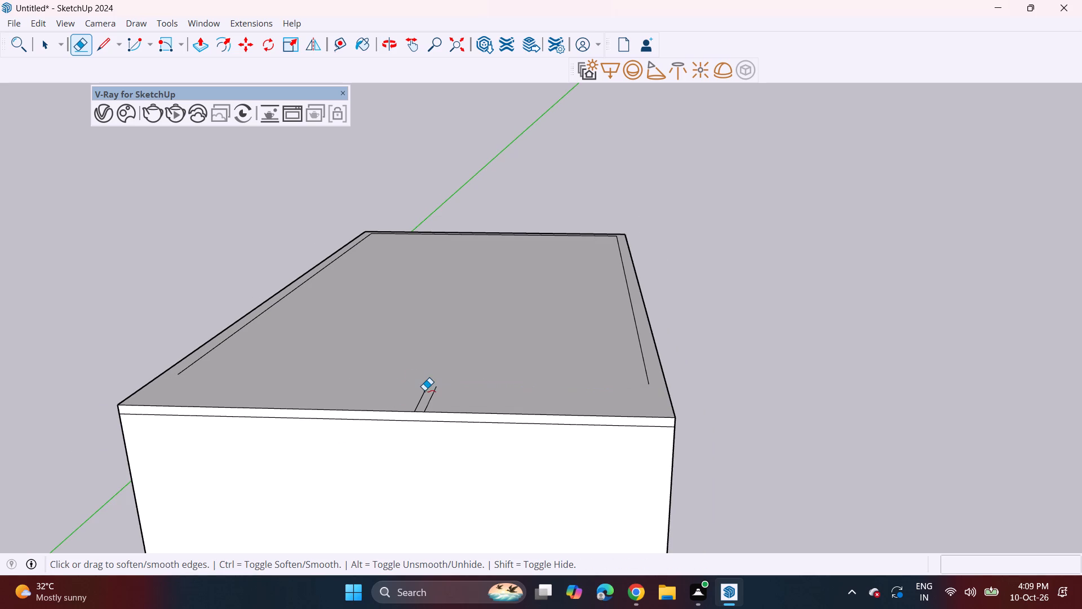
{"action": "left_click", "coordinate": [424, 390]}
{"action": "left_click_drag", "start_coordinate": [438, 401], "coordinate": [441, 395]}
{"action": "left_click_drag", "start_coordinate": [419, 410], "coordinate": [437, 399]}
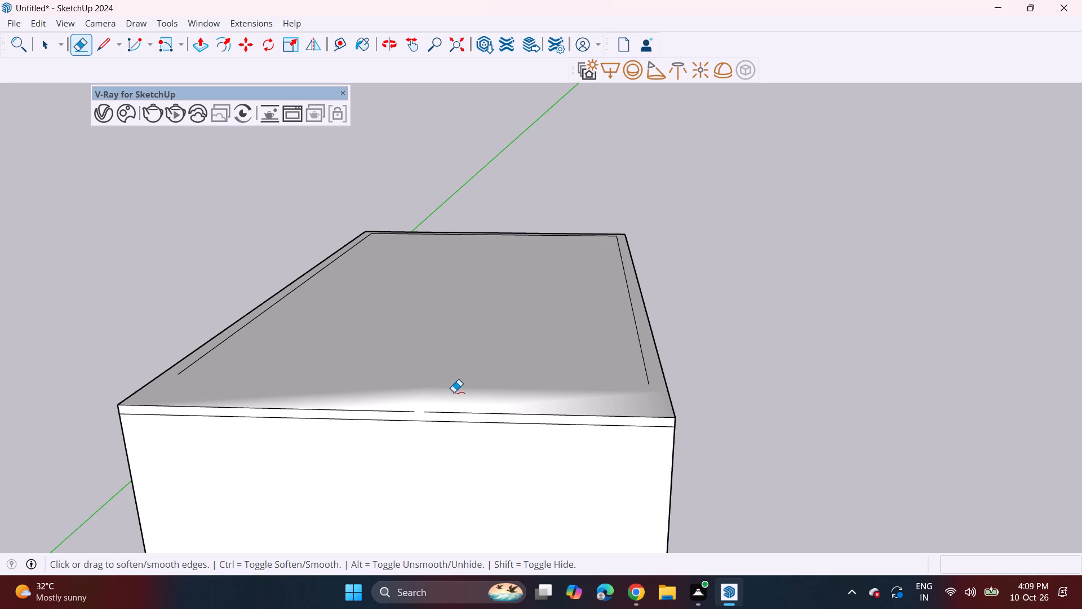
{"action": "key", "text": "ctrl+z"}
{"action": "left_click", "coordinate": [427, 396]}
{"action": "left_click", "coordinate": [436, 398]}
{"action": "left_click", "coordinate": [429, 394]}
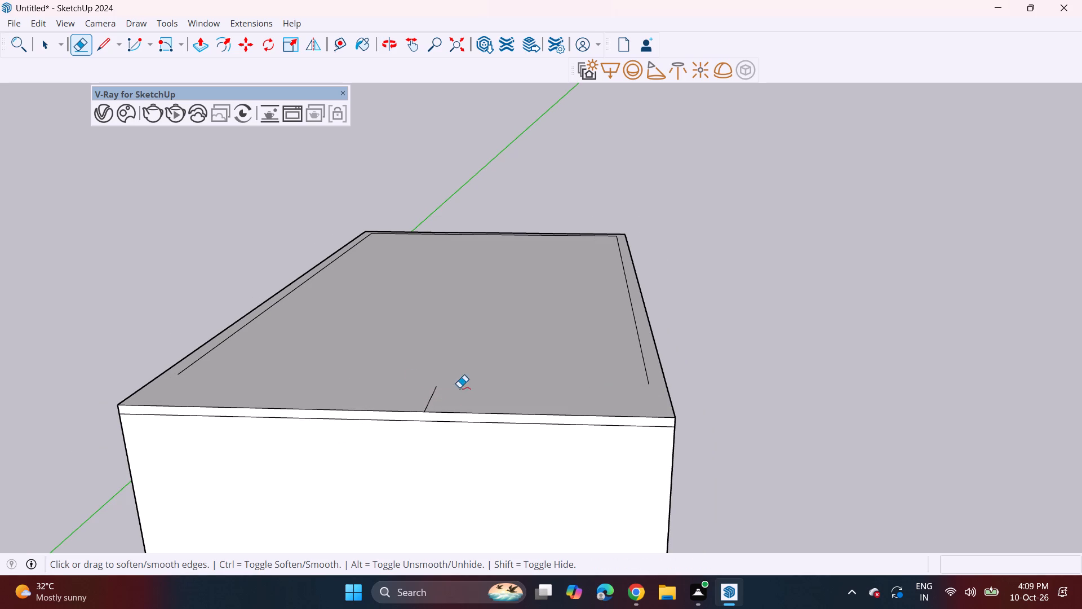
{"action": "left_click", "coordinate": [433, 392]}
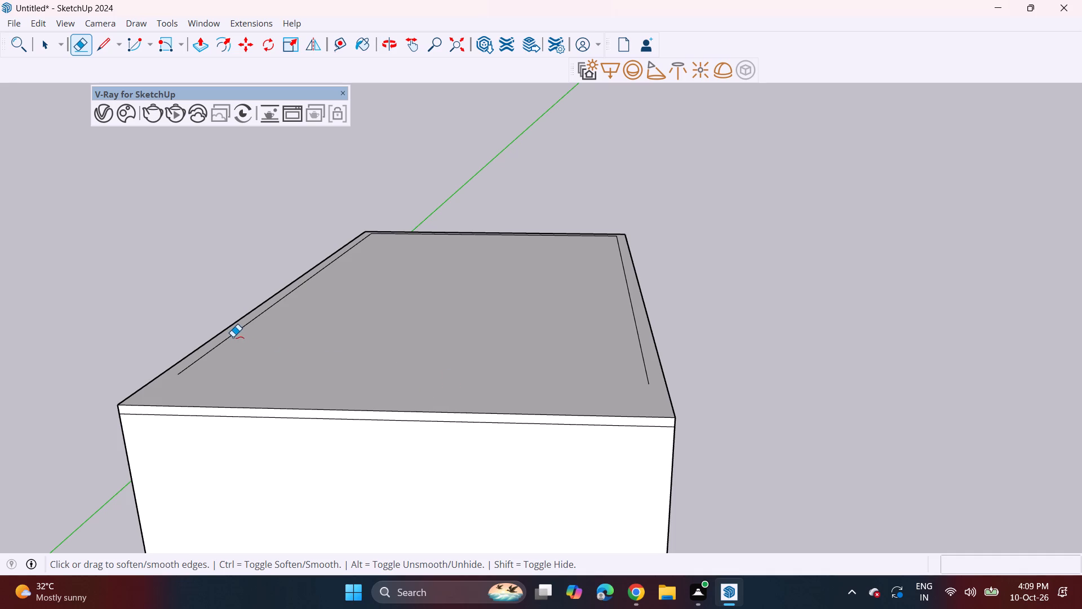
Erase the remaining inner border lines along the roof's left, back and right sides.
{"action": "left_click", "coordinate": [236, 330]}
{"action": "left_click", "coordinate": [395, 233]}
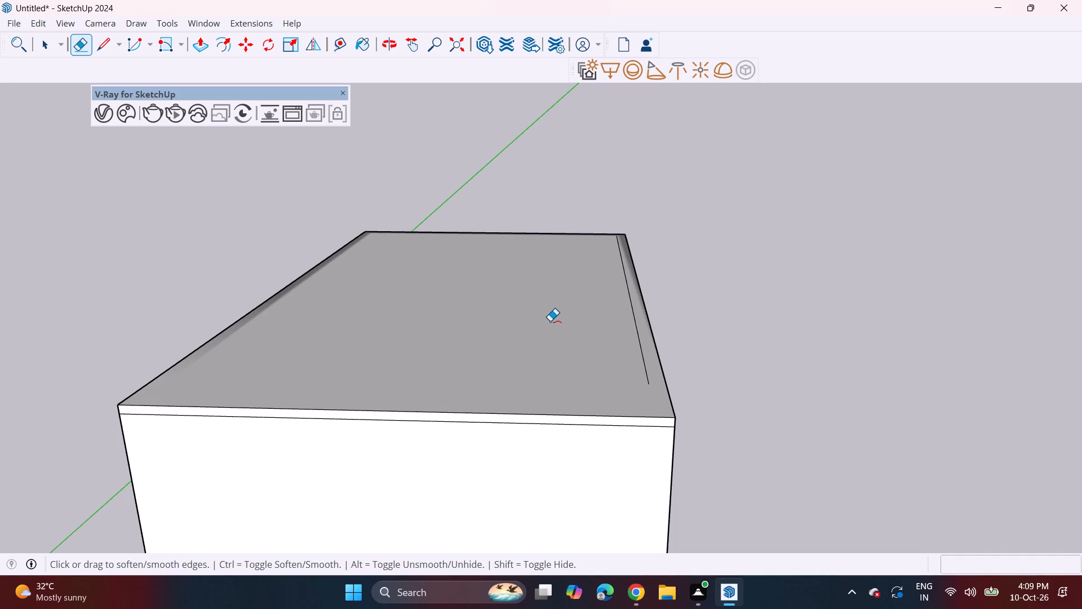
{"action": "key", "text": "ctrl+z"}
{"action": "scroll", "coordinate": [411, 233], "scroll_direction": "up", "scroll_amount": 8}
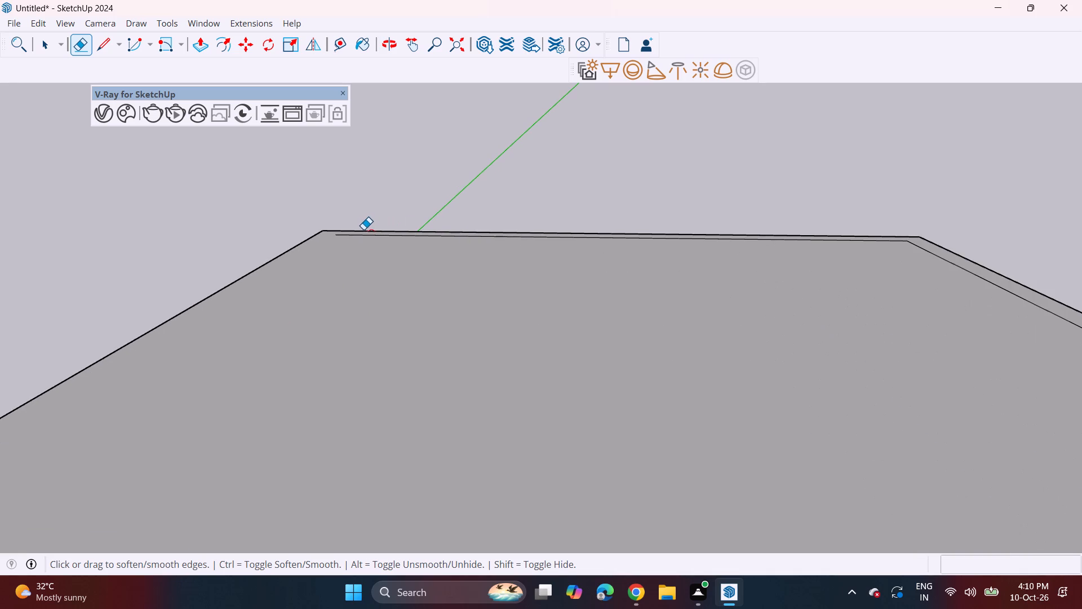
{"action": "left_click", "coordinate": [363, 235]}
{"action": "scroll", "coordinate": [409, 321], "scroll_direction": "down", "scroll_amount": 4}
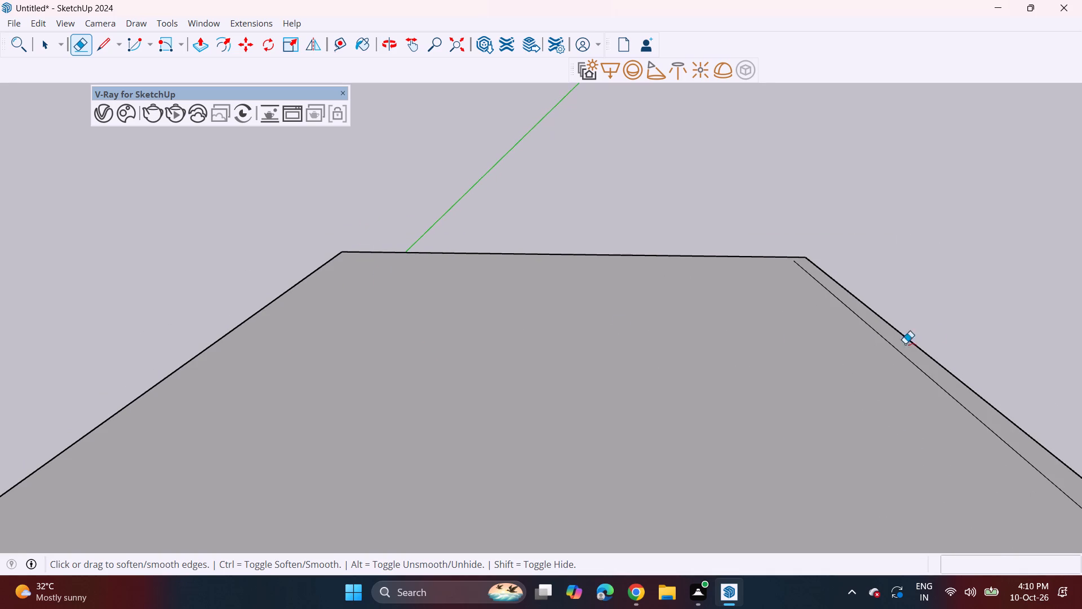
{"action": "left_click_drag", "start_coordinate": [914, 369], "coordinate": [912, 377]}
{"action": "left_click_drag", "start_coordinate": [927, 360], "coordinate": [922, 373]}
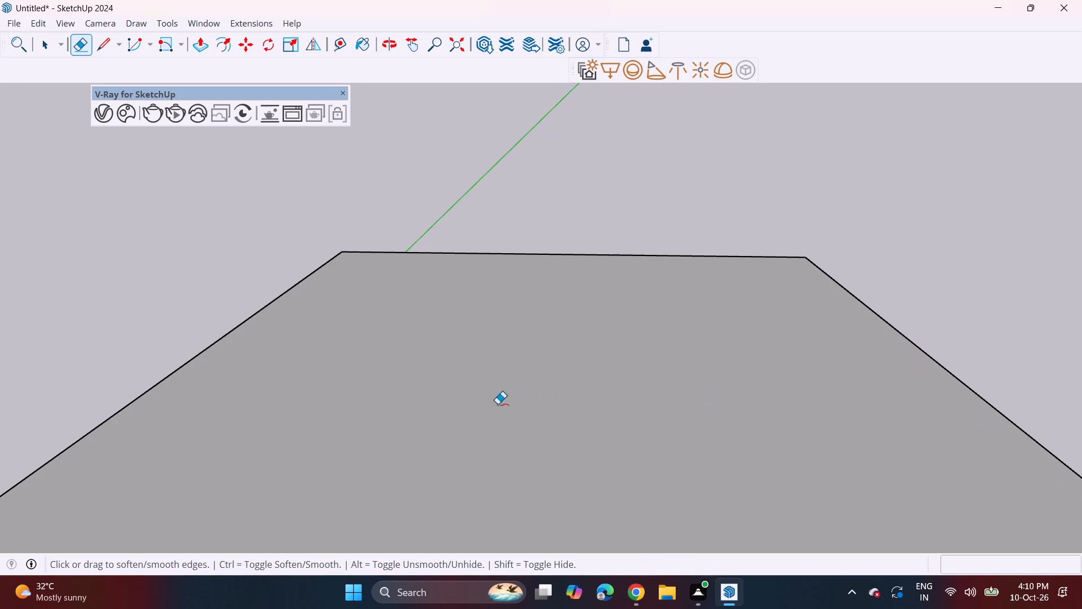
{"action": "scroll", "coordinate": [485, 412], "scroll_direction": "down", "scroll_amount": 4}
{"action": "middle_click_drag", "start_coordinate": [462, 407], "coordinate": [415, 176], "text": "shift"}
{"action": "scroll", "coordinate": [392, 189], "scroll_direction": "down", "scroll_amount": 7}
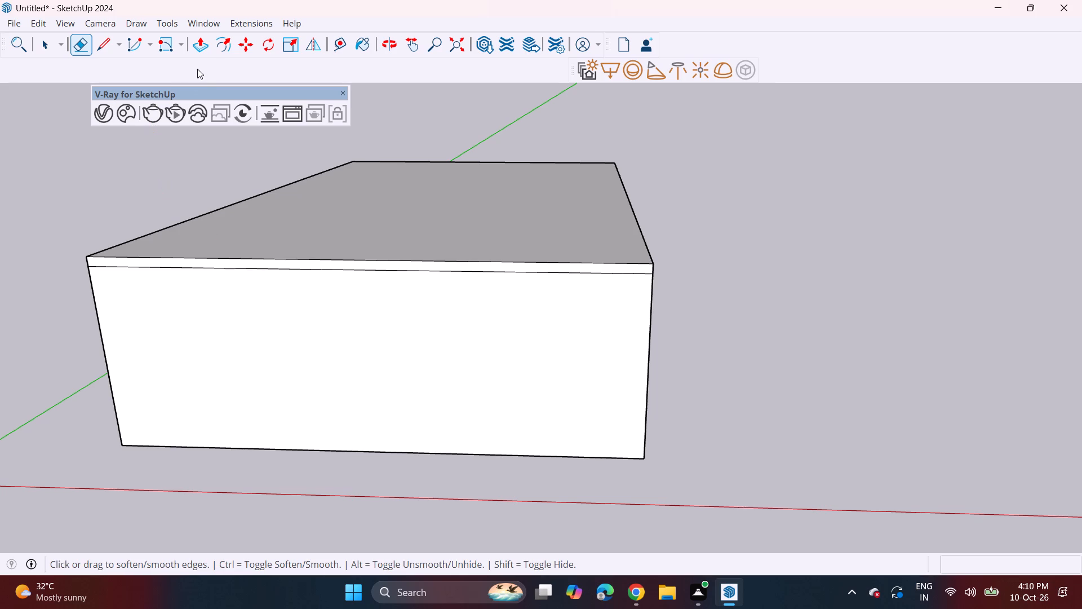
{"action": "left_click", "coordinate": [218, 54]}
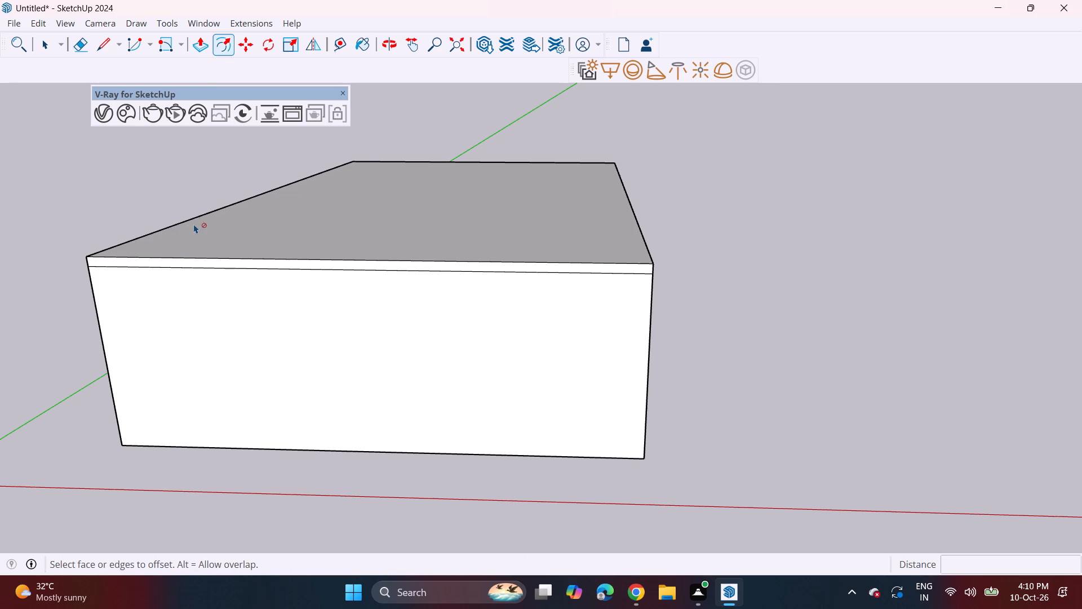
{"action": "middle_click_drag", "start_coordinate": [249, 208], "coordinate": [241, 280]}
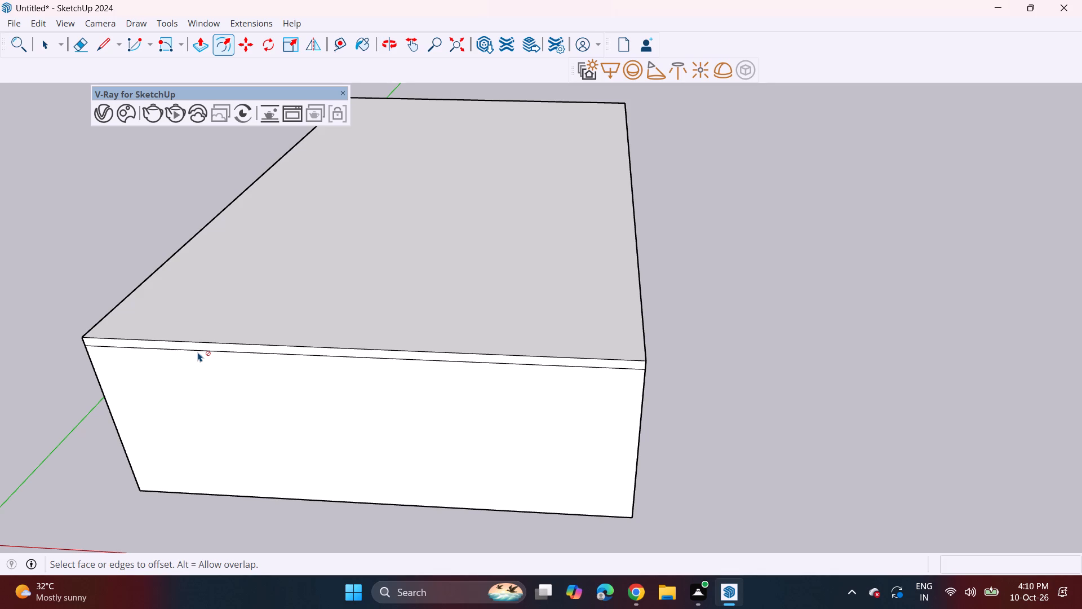
Undo the roof erasures, border and divider drawing and the roof slab, back to the open-topped walls.
{"action": "key", "text": "ctrl+z"}
{"action": "key", "text": "ctrl+z"}
{"action": "key", "text": "ctrl+z"}
{"action": "key", "text": "ctrl+z"}
{"action": "key", "text": "ctrl+z"}
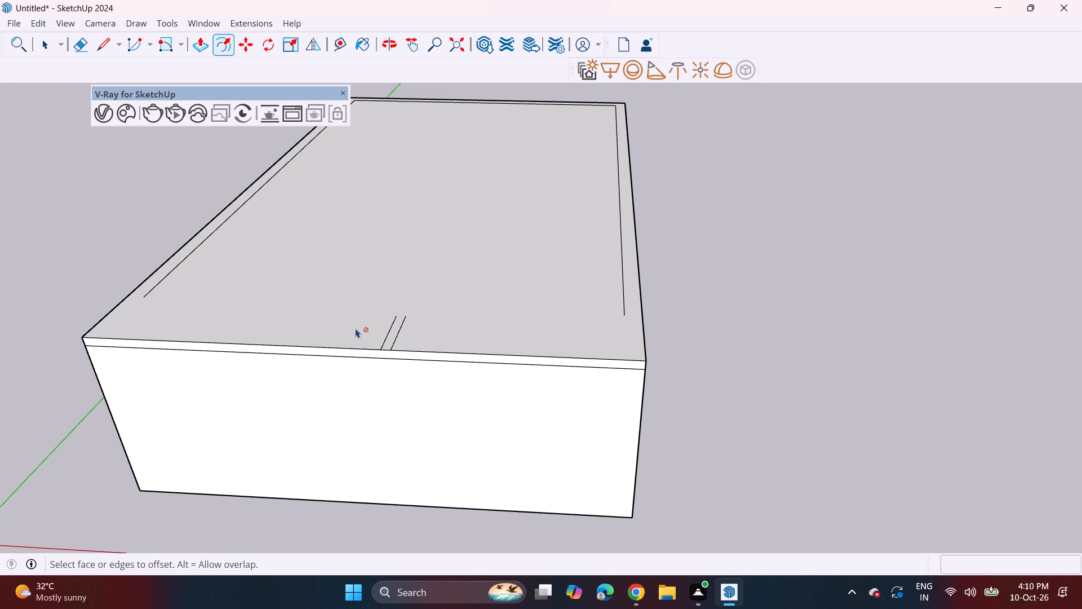
{"action": "key", "text": "ctrl+z"}
{"action": "key", "text": "ctrl+z"}
{"action": "key", "text": "ctrl+z"}
{"action": "key", "text": "ctrl+z"}
{"action": "key", "text": "ctrl+z"}
{"action": "key", "text": "ctrl+z"}
{"action": "key", "text": "ctrl+z"}
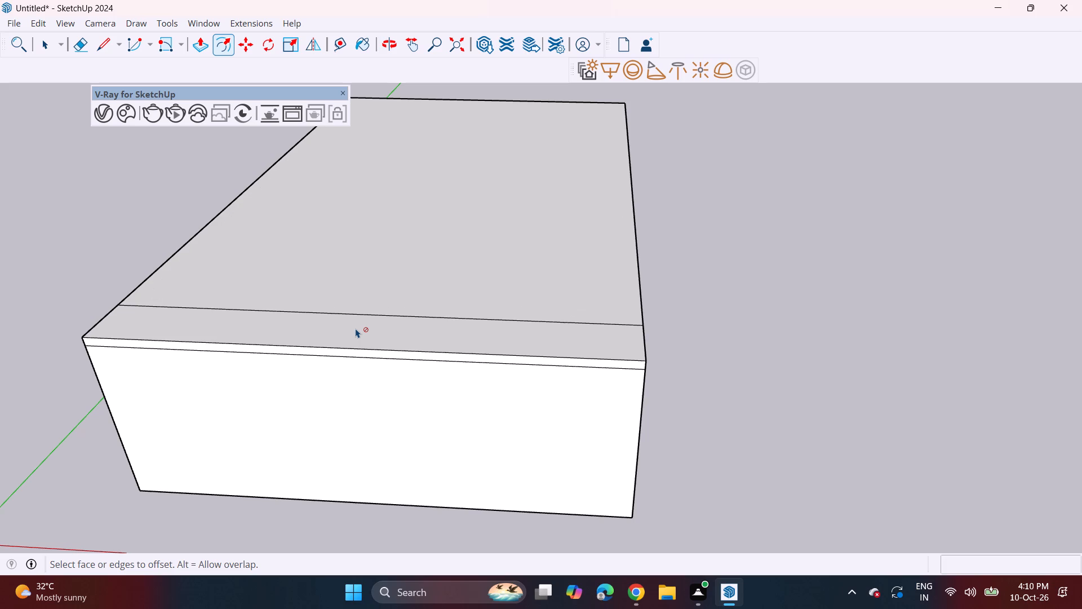
{"action": "key", "text": "ctrl+z"}
{"action": "key", "text": "ctrl+z"}
{"action": "key", "text": "ctrl+z"}
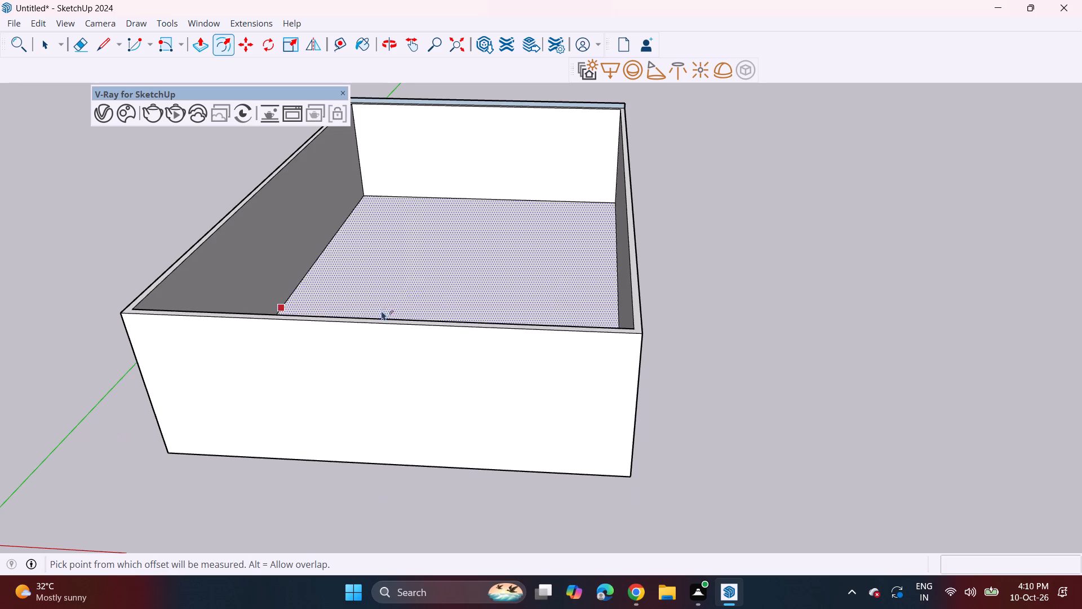
{"action": "key", "text": "ctrl+z"}
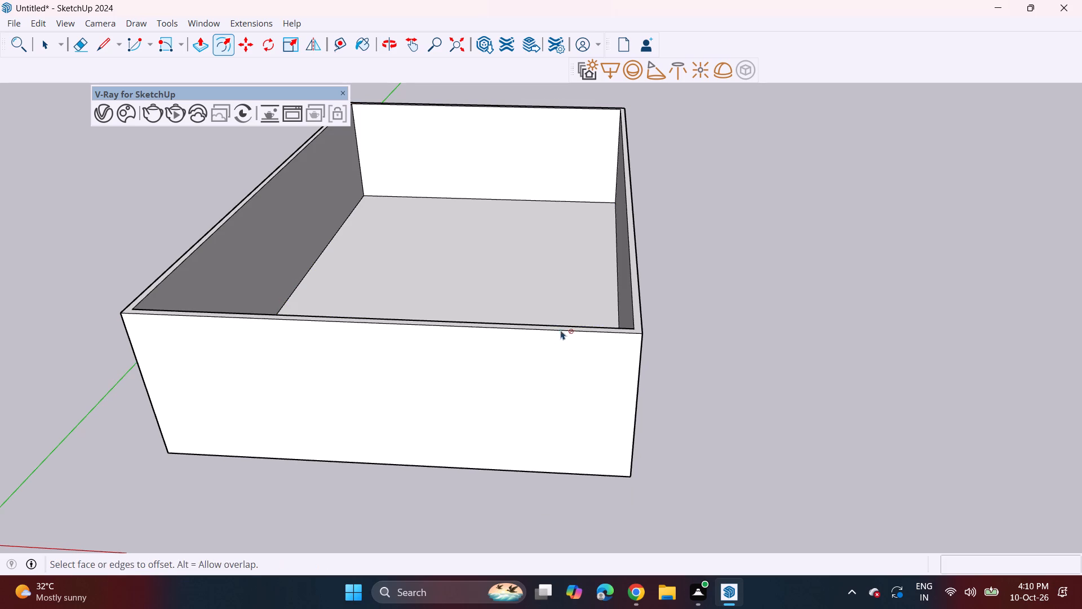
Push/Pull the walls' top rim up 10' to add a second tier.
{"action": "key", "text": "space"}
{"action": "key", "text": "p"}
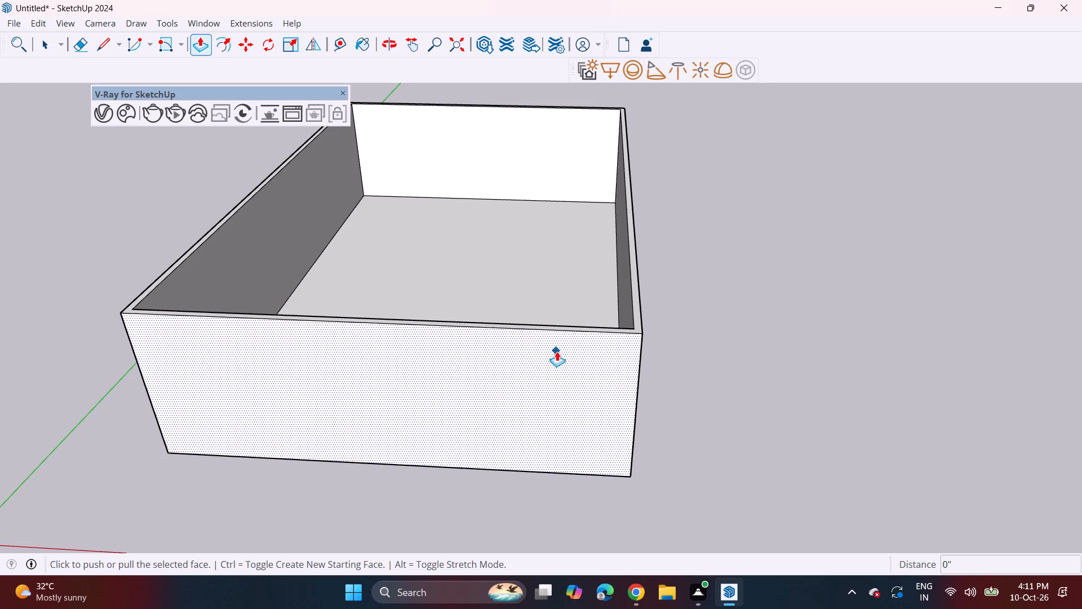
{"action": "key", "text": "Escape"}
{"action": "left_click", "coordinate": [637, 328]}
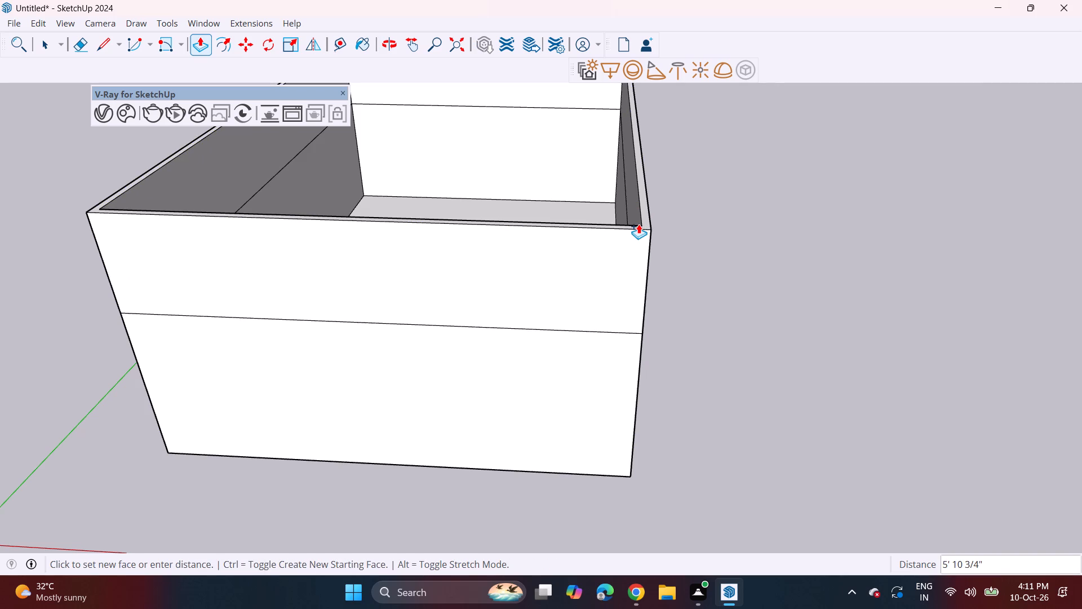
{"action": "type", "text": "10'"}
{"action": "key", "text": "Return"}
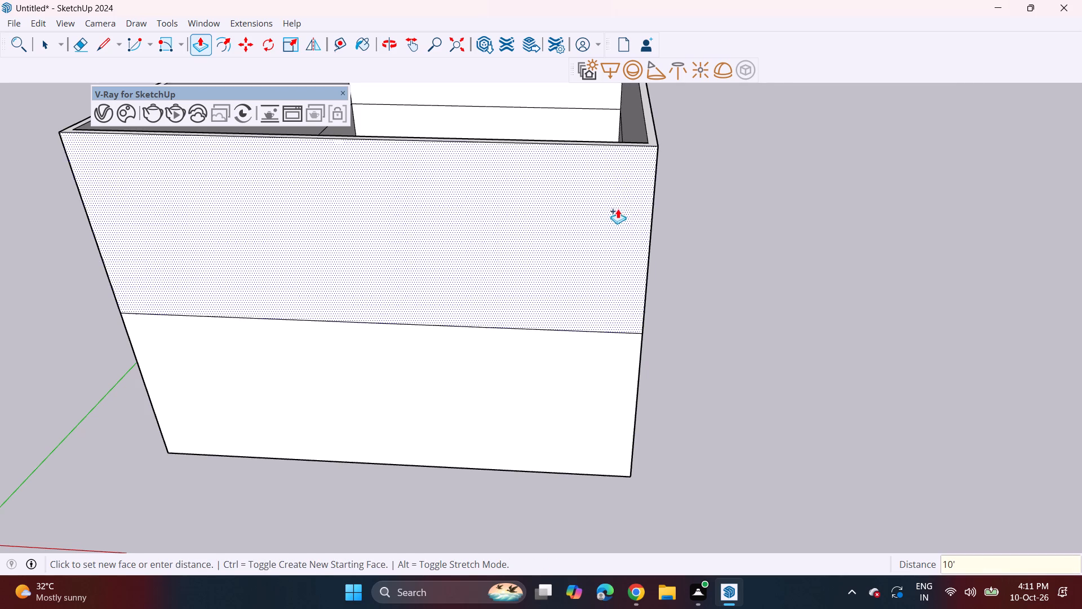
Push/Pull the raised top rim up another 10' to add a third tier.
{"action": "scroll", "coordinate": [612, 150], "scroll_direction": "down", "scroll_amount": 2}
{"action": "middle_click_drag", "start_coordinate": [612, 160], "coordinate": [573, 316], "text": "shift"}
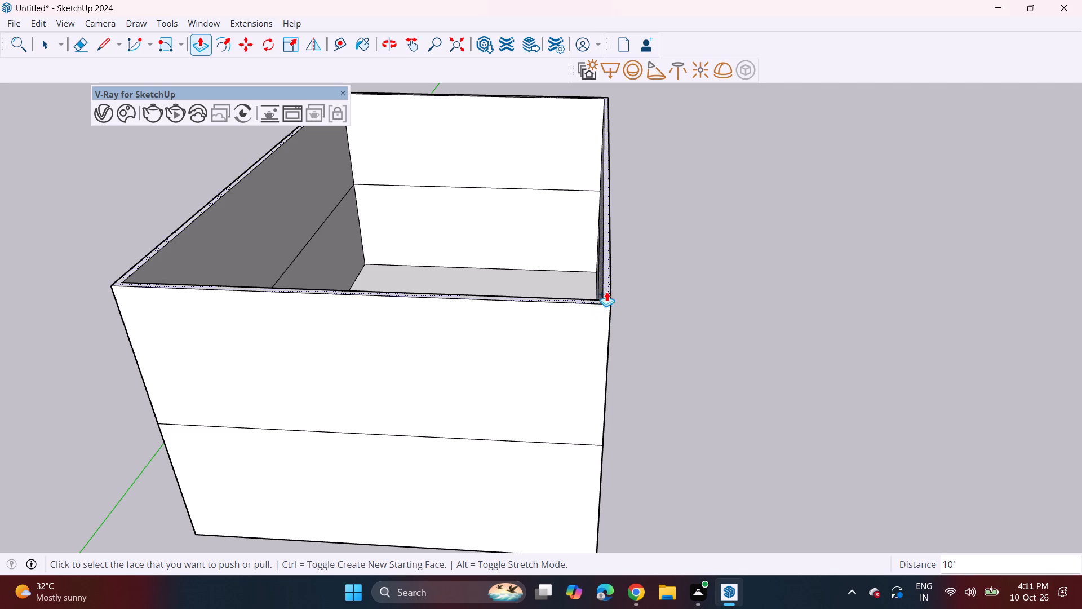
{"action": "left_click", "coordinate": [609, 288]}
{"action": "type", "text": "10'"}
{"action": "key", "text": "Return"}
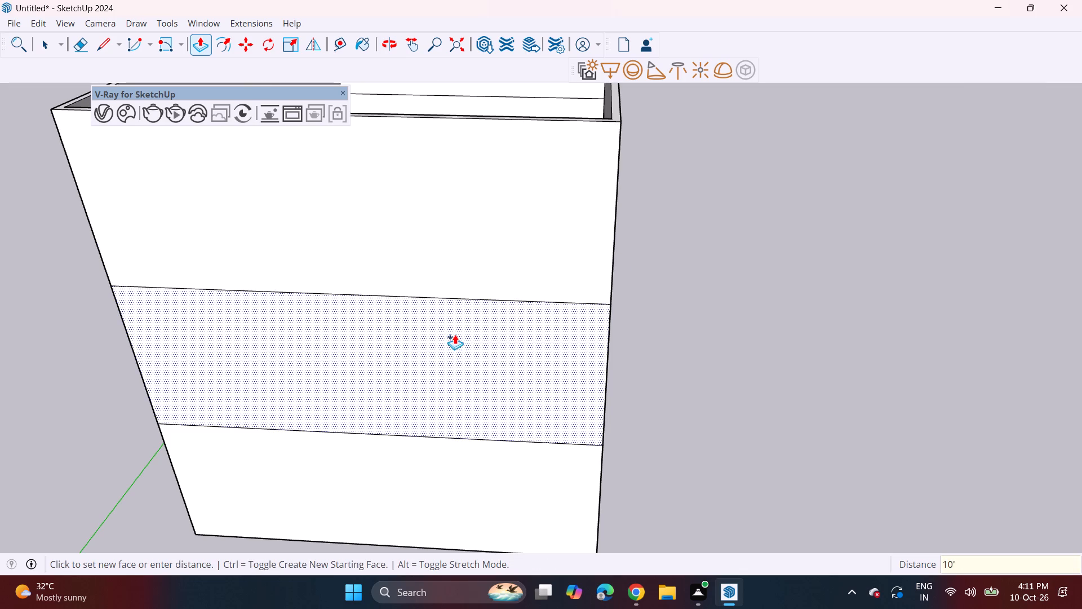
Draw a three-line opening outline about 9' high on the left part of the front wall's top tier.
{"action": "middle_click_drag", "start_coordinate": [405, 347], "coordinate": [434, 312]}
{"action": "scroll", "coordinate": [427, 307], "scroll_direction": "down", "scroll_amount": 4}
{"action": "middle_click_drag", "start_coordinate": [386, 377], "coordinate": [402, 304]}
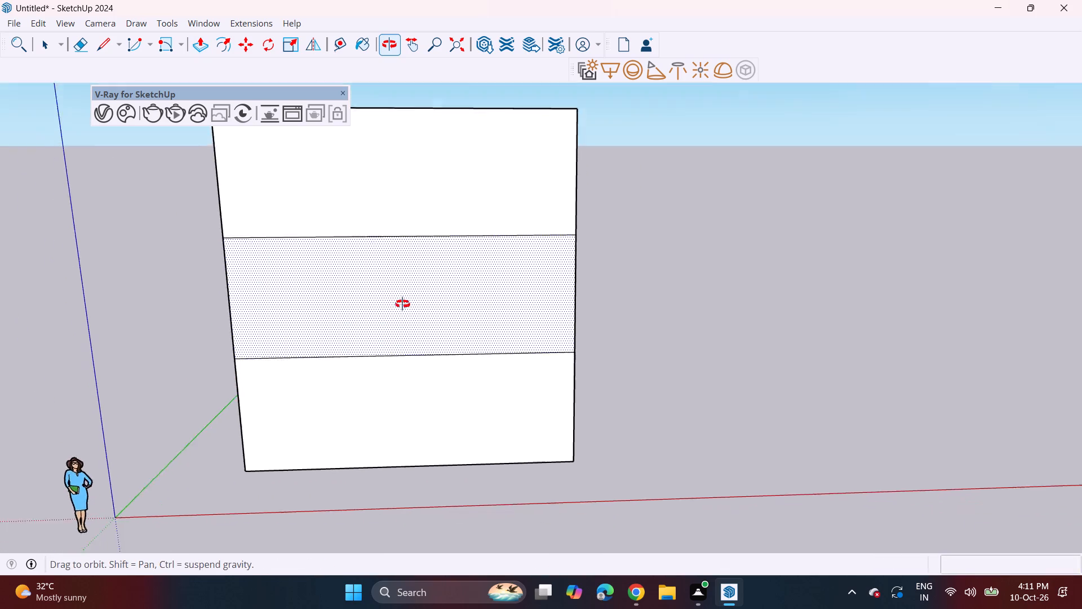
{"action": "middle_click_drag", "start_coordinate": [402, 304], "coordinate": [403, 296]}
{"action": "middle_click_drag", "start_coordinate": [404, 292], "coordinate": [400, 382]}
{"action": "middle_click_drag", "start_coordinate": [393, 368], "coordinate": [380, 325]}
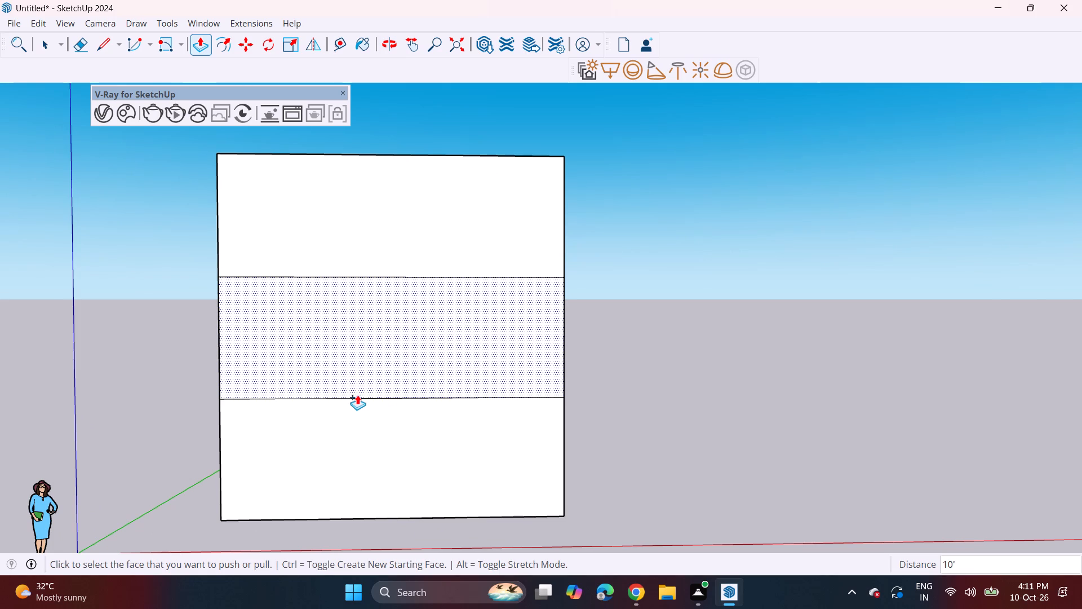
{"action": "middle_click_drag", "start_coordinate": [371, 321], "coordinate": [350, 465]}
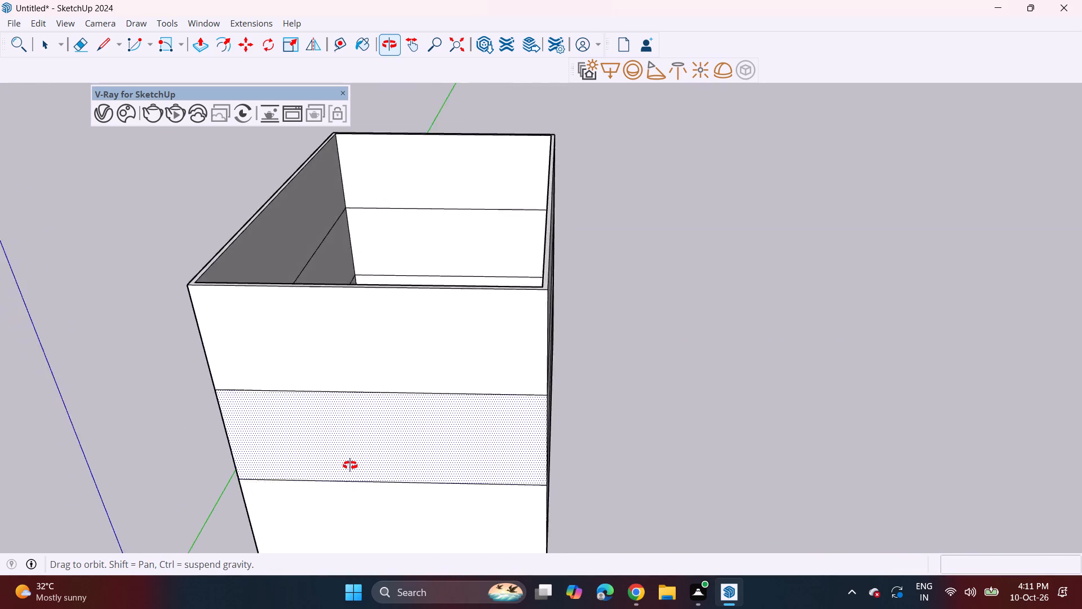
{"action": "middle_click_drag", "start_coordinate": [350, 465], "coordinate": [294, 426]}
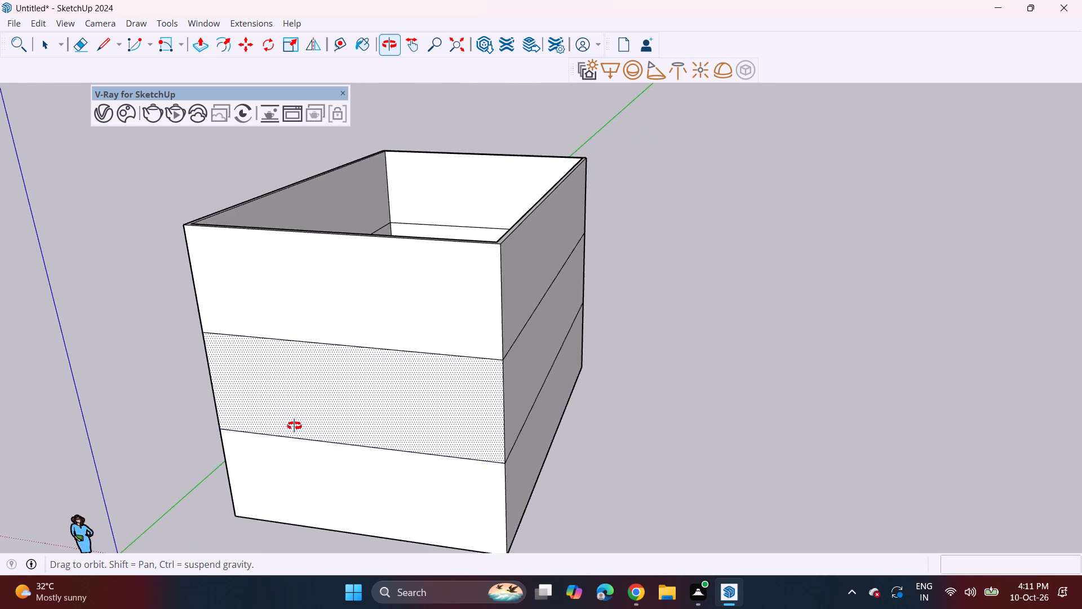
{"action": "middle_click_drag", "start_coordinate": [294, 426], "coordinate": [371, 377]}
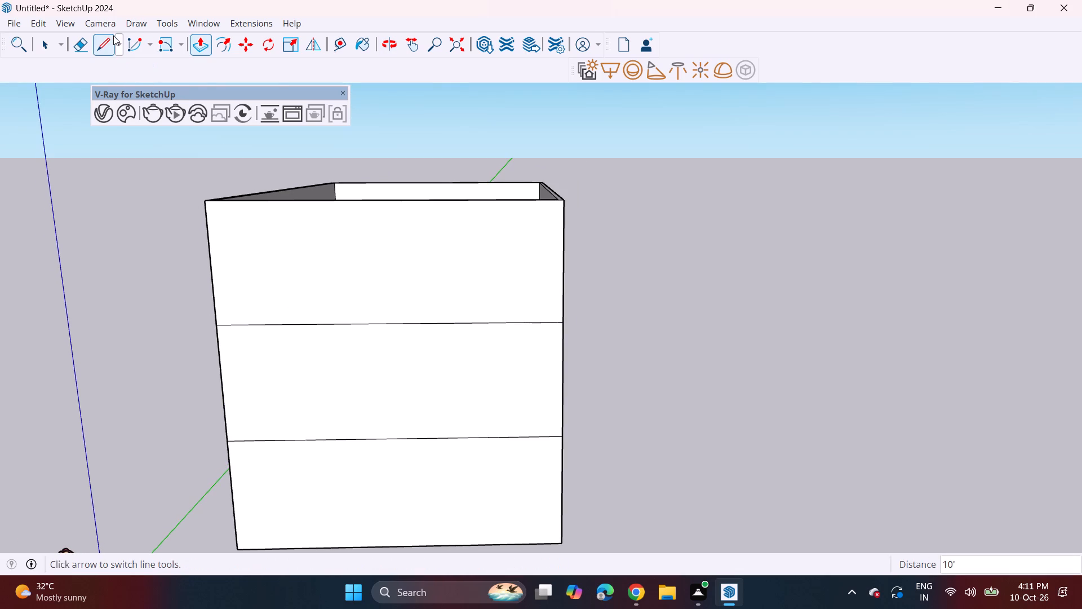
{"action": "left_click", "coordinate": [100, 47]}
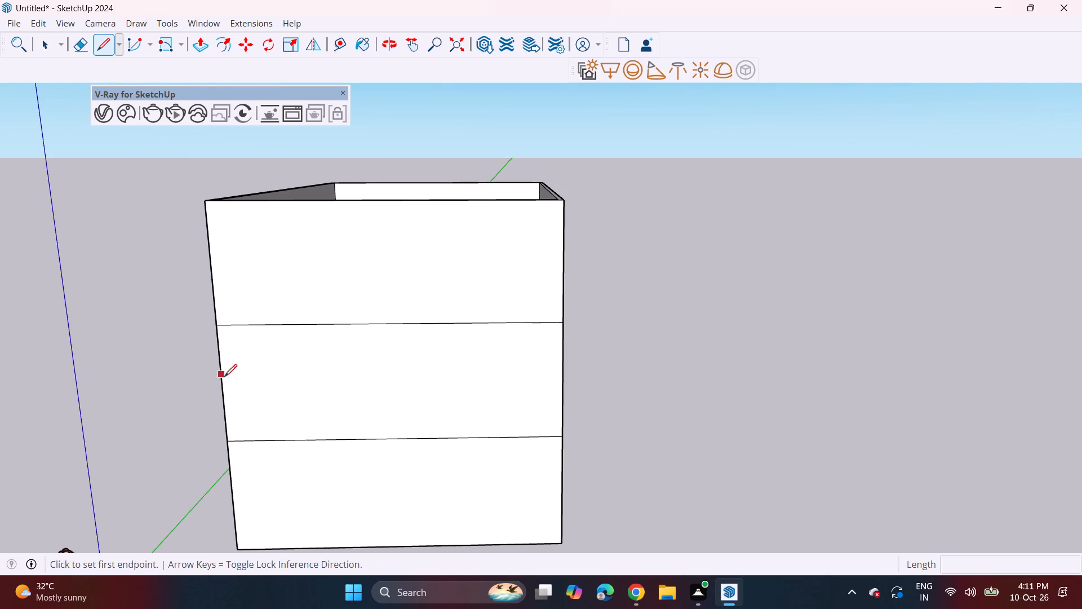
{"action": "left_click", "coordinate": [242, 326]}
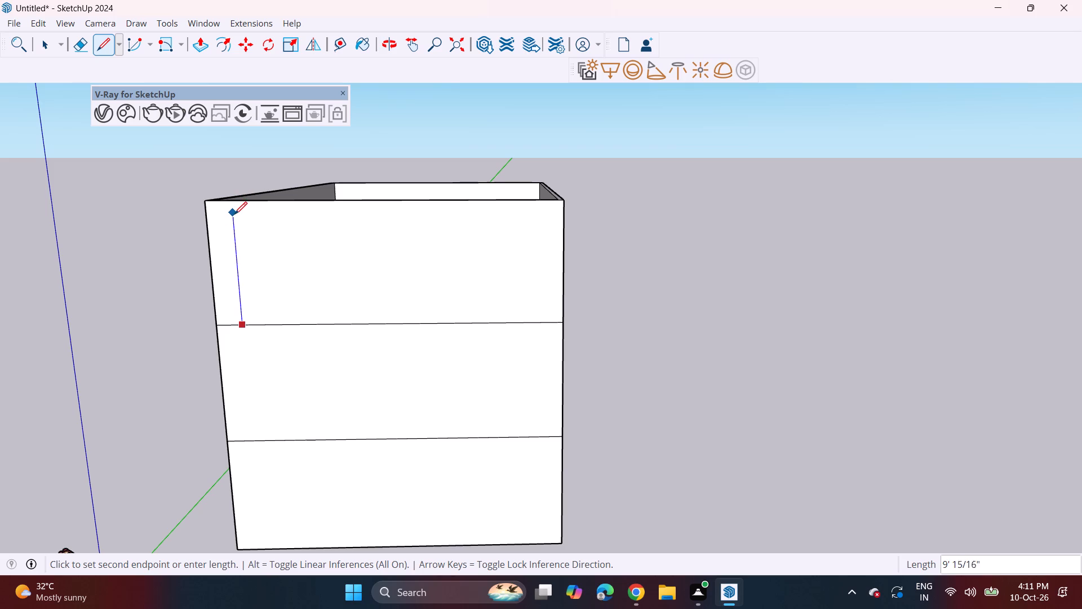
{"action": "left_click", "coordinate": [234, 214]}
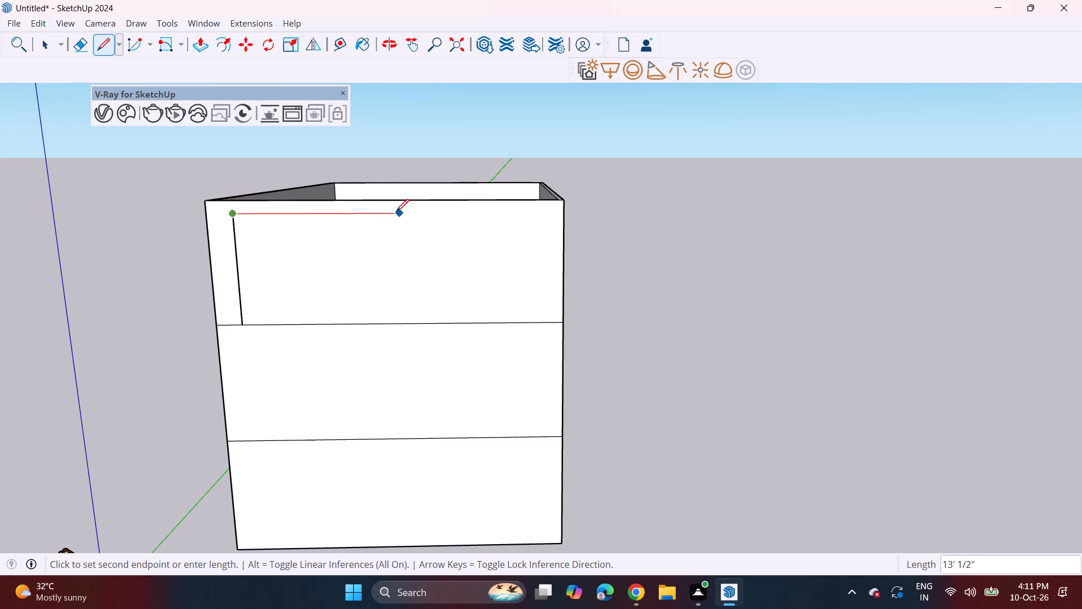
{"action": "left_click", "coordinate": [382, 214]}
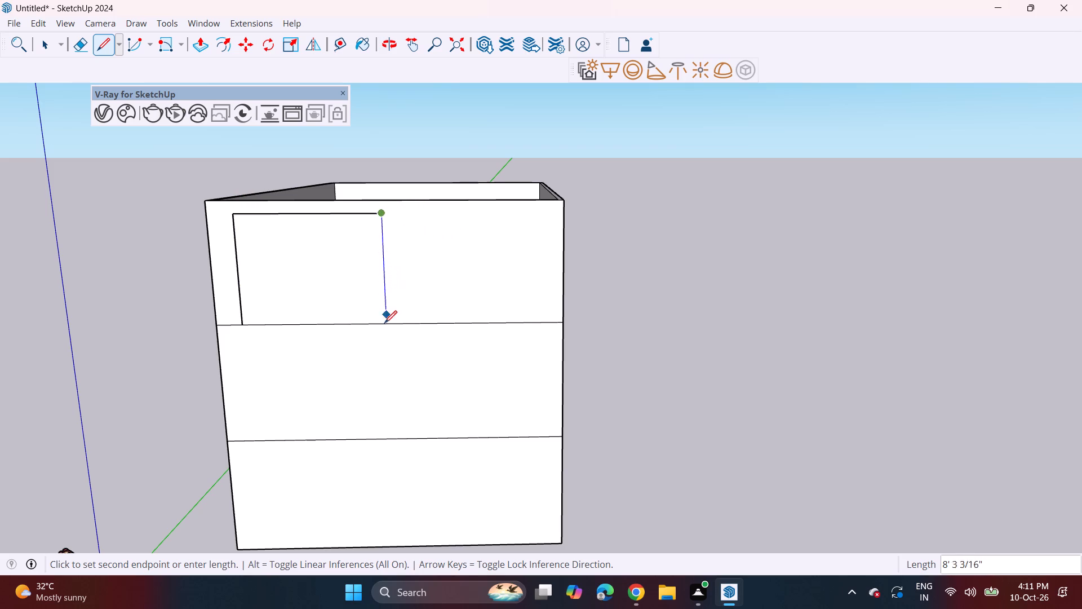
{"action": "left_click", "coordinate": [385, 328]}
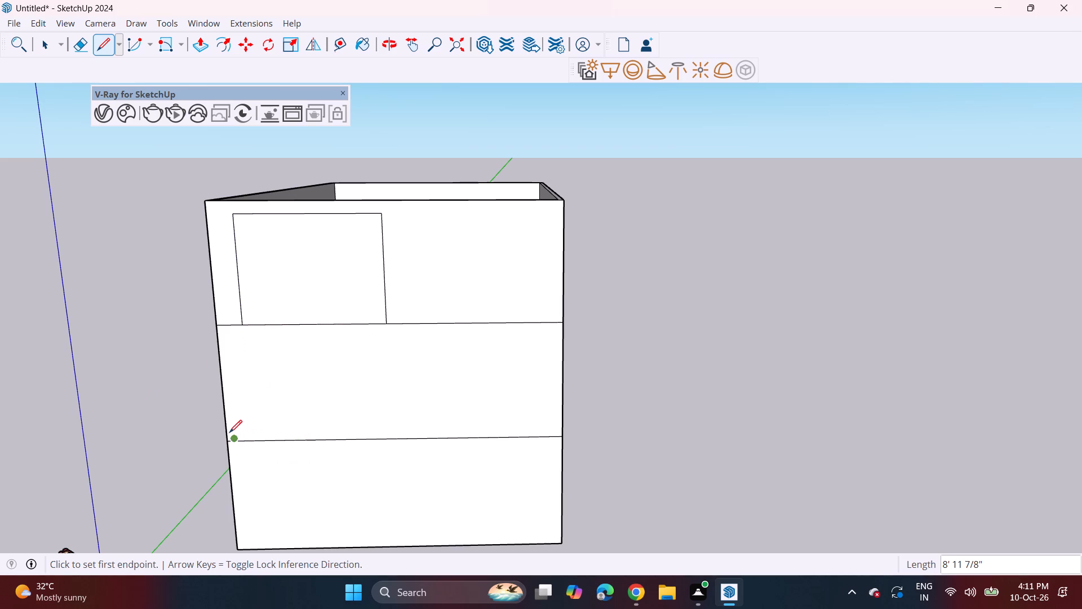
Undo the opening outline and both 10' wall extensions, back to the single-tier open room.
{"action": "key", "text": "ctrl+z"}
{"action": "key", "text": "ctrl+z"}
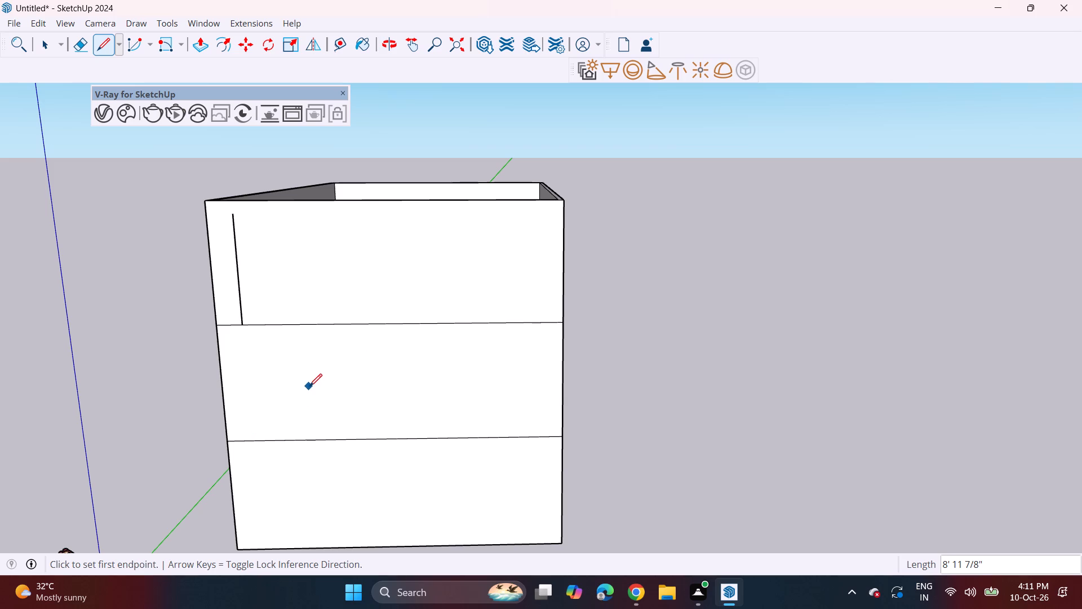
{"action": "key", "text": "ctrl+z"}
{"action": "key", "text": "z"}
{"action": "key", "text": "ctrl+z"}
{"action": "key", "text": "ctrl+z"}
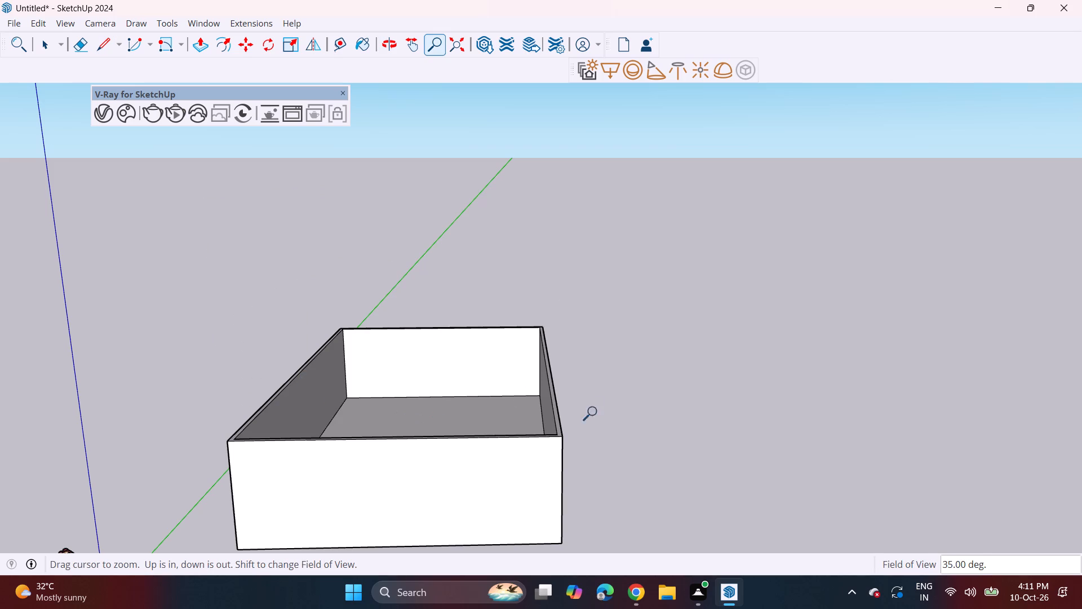
Push/Pull the top rim of the single-tier walls up 6" to form a floor band.
{"action": "key", "text": "space"}
{"action": "key", "text": "p"}
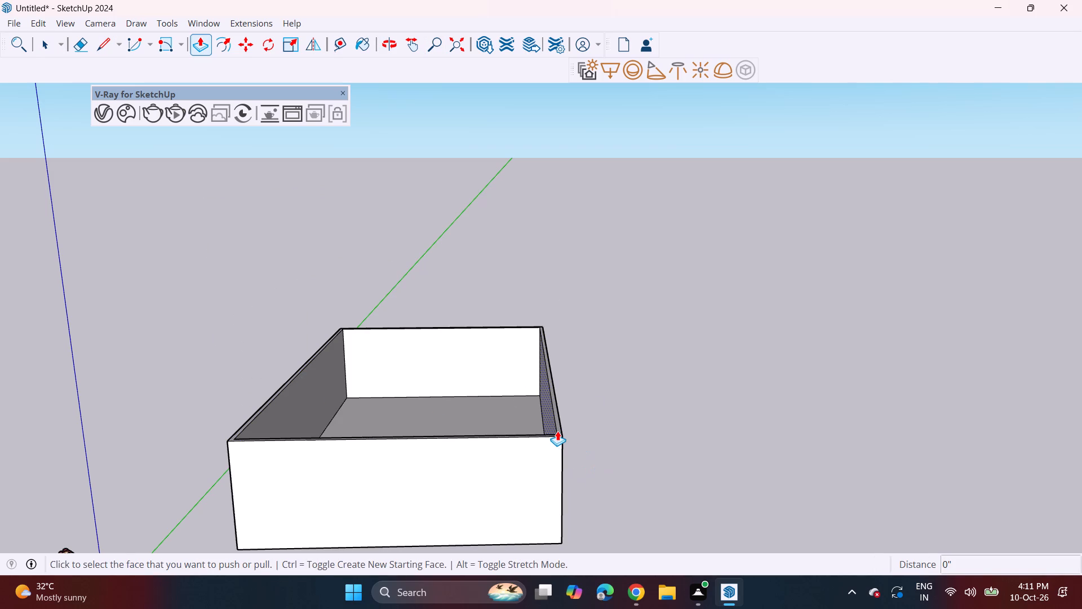
{"action": "left_click", "coordinate": [559, 425]}
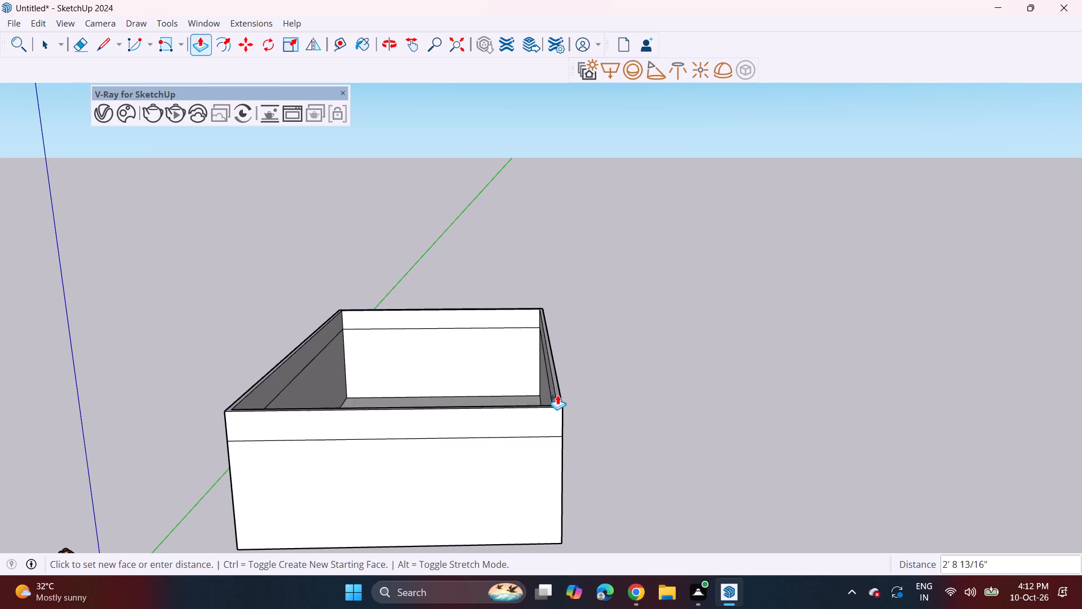
{"action": "key", "text": "6"}
{"action": "key", "text": "Return"}
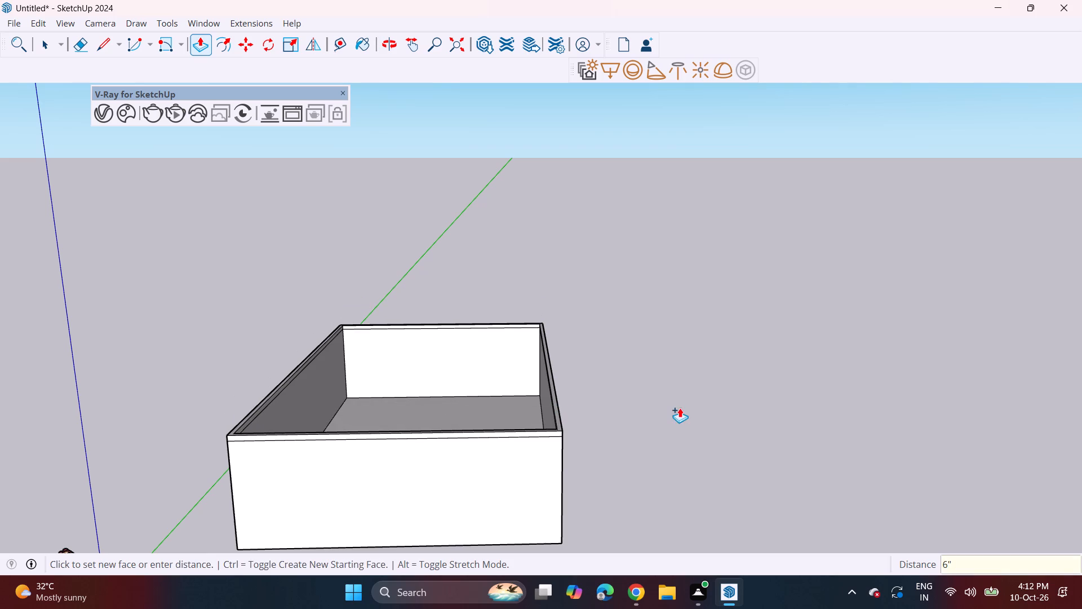
Push/Pull the rim above the 6" band up 10' to form the second wall tier.
{"action": "scroll", "coordinate": [558, 423], "scroll_direction": "up", "scroll_amount": 4}
{"action": "left_click", "coordinate": [553, 429]}
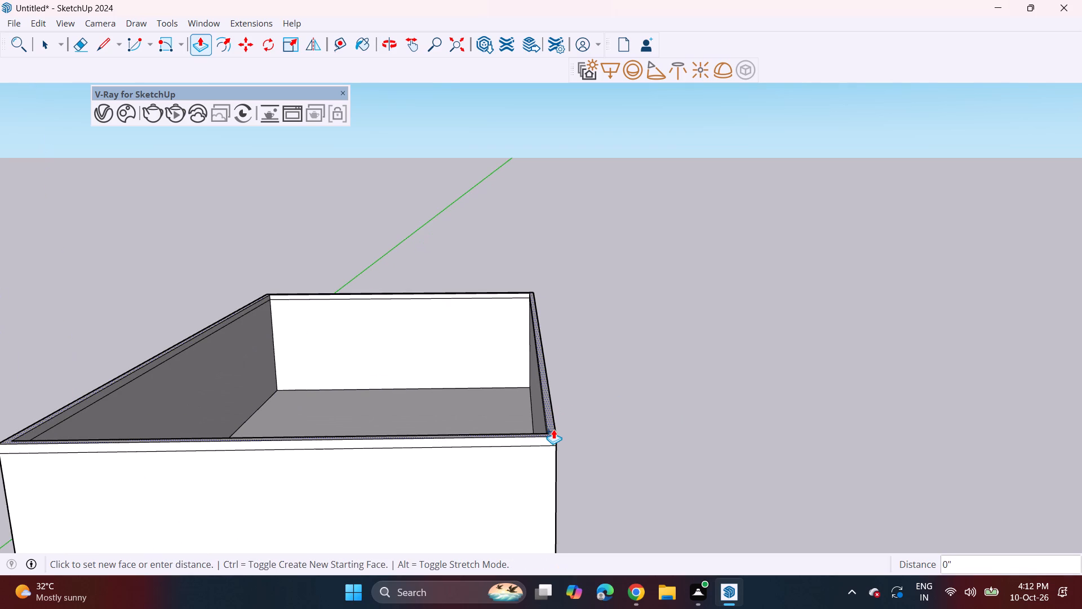
{"action": "type", "text": "10'"}
{"action": "key", "text": "Return"}
Push/Pull the second tier's top rim up 6" to form another floor band.
{"action": "middle_click_drag", "start_coordinate": [534, 249], "coordinate": [535, 298]}
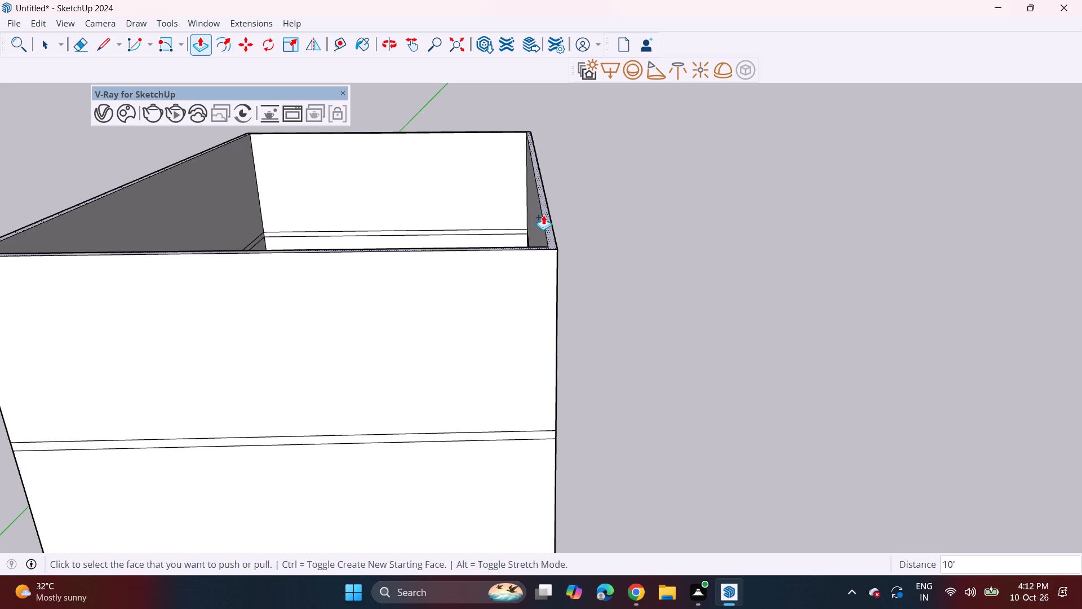
{"action": "left_click", "coordinate": [549, 222]}
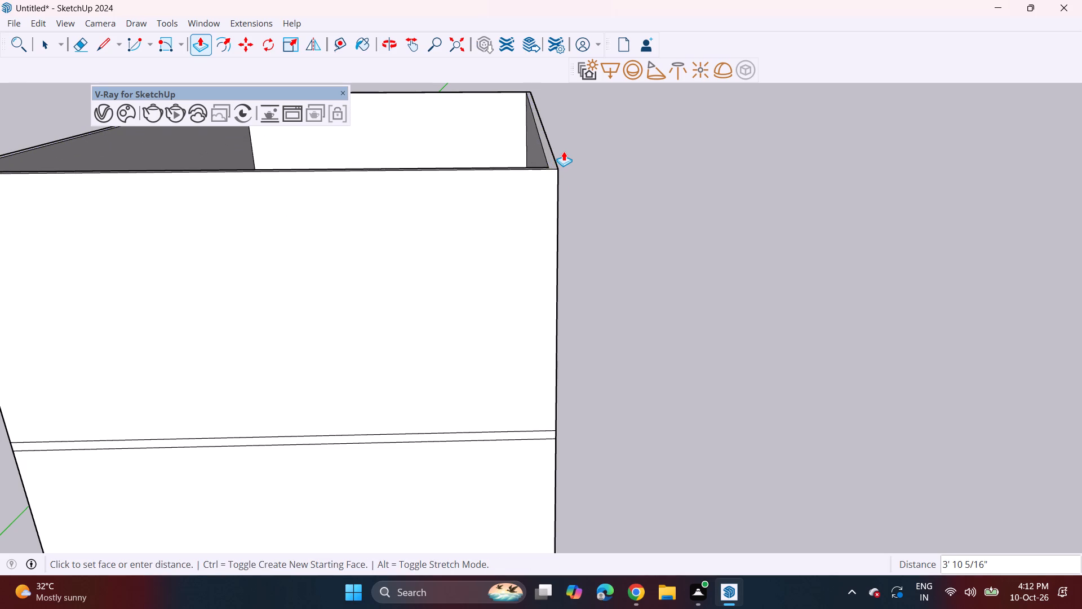
{"action": "key", "text": "ctrl+z"}
{"action": "left_click", "coordinate": [550, 230]}
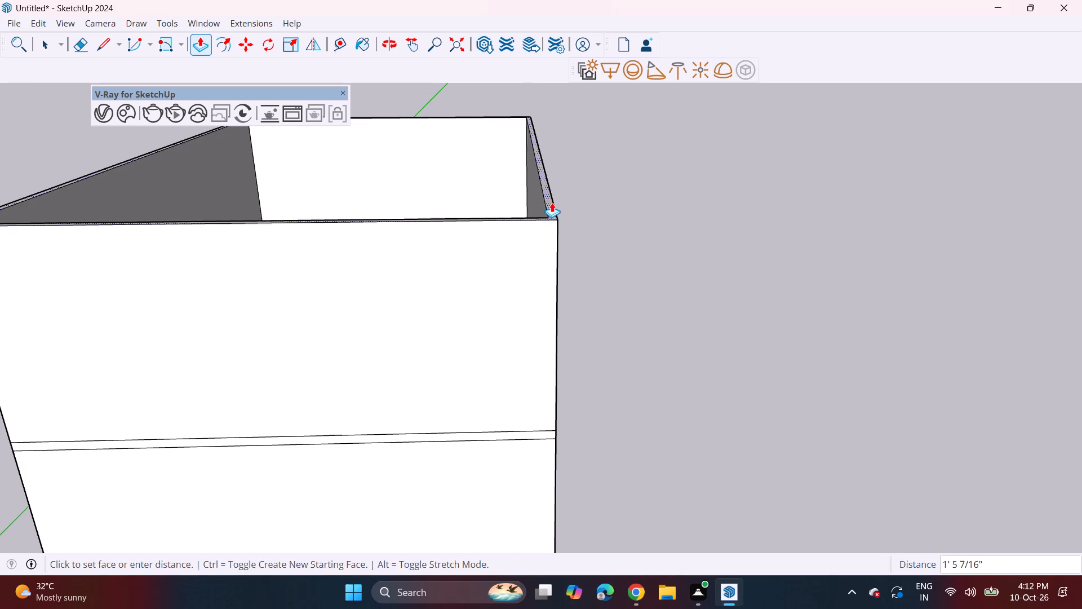
{"action": "key", "text": "6"}
{"action": "key", "text": "Return"}
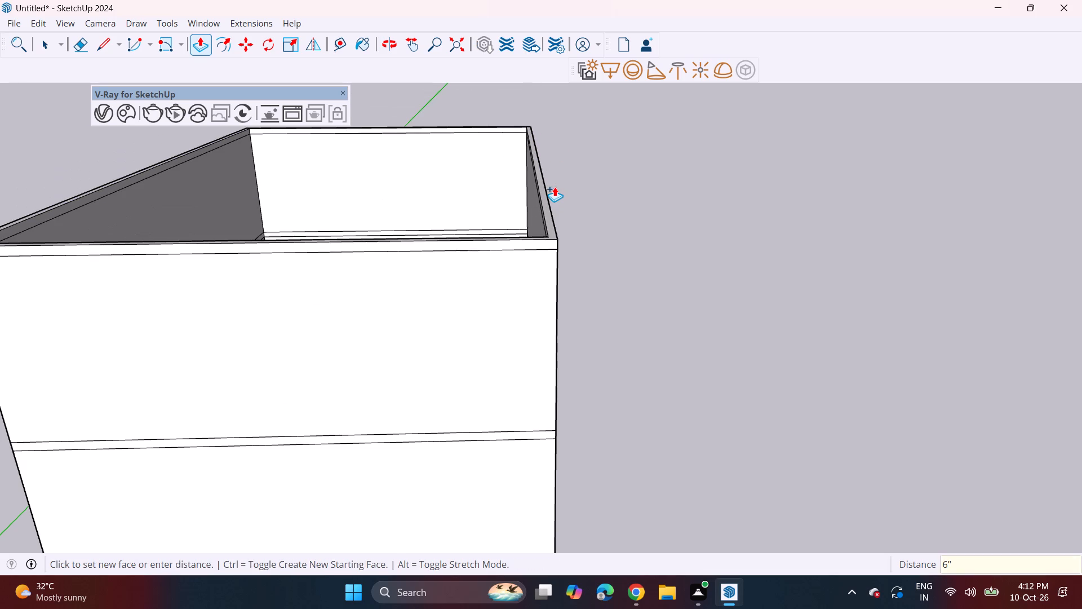
Push/Pull the rim above the second 6" band up 10' to form the third wall tier.
{"action": "scroll", "coordinate": [552, 214], "scroll_direction": "up", "scroll_amount": 2}
{"action": "left_click", "coordinate": [555, 229]}
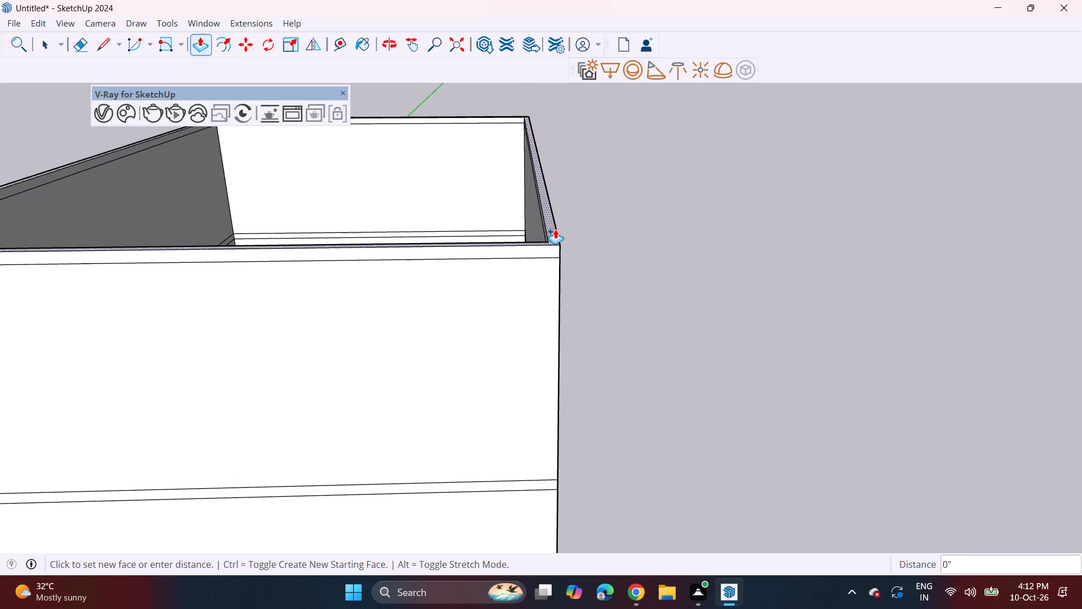
{"action": "type", "text": "10'"}
{"action": "key", "text": "Return"}
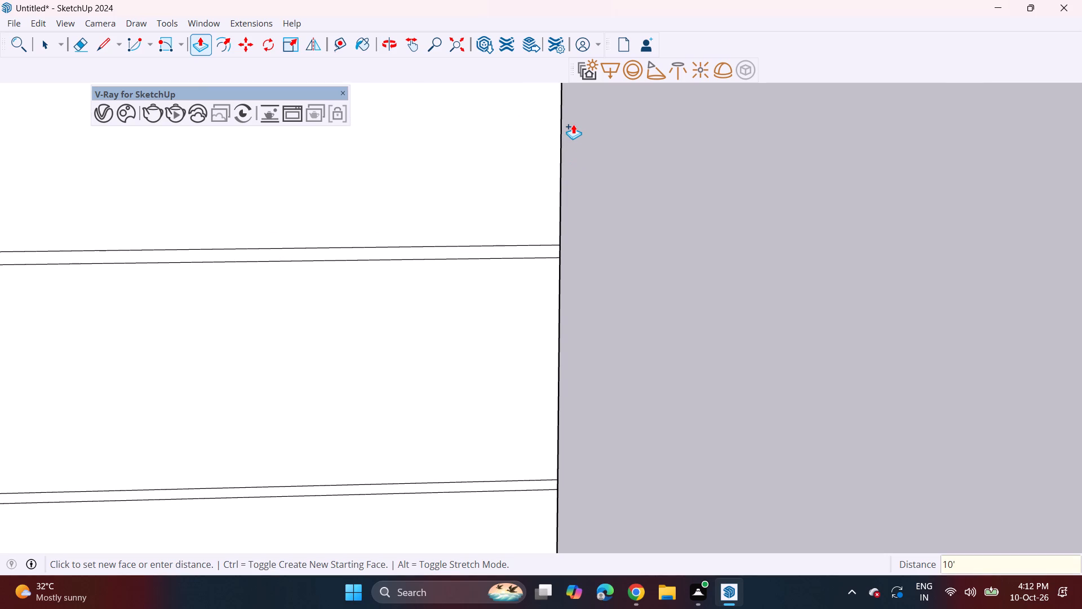
Draw a three-line opening outline about 12'9" wide and 9'6" high on the left part of the front wall's top tier.
{"action": "scroll", "coordinate": [509, 230], "scroll_direction": "down", "scroll_amount": 9}
{"action": "middle_click_drag", "start_coordinate": [471, 246], "coordinate": [514, 316]}
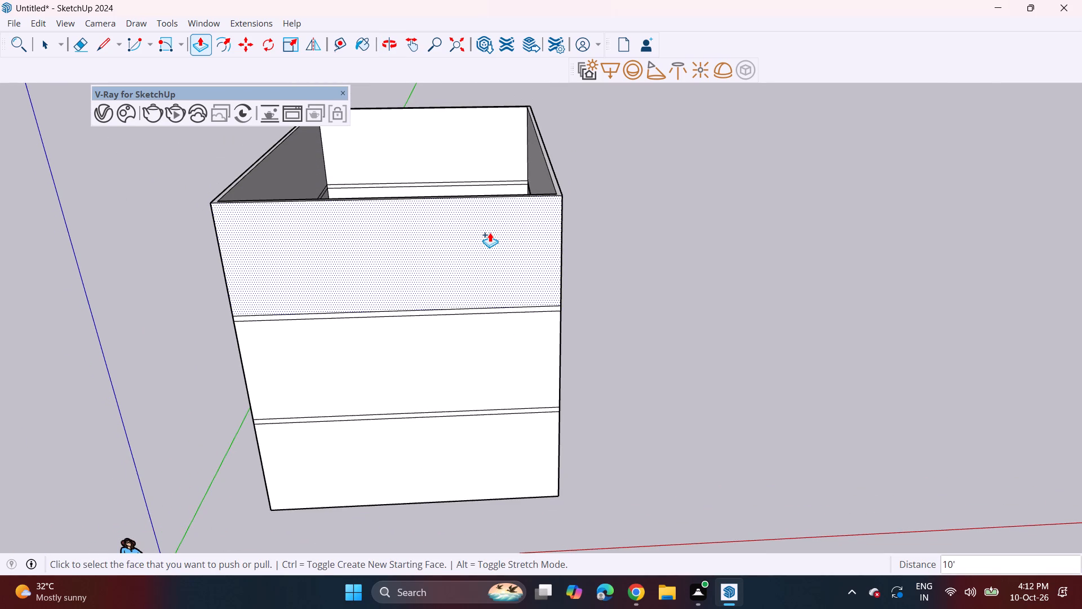
{"action": "middle_click_drag", "start_coordinate": [379, 253], "coordinate": [362, 203]}
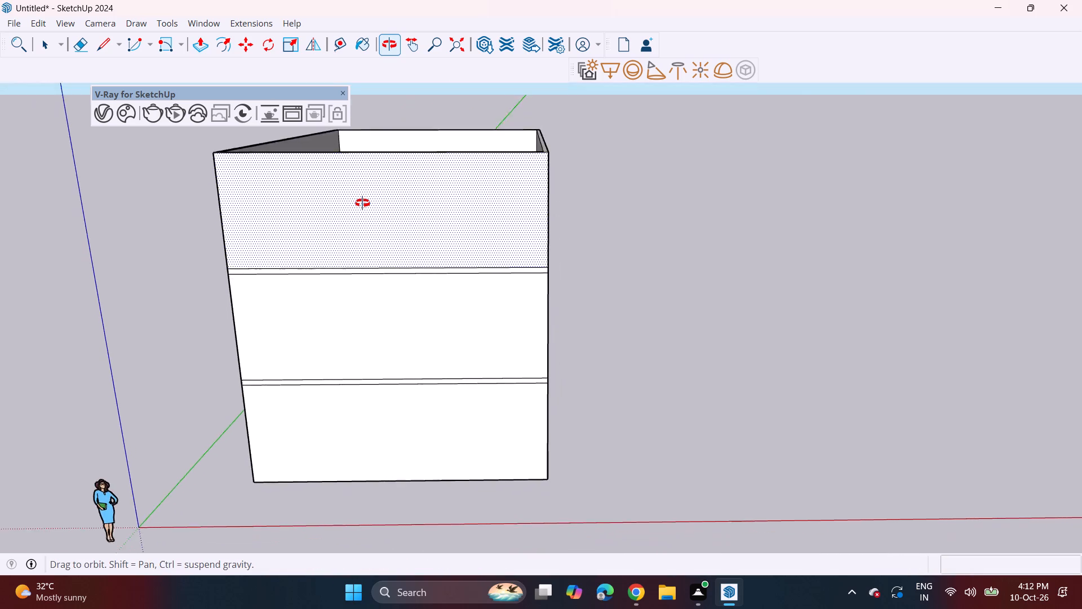
{"action": "middle_click_drag", "start_coordinate": [362, 203], "coordinate": [391, 188]}
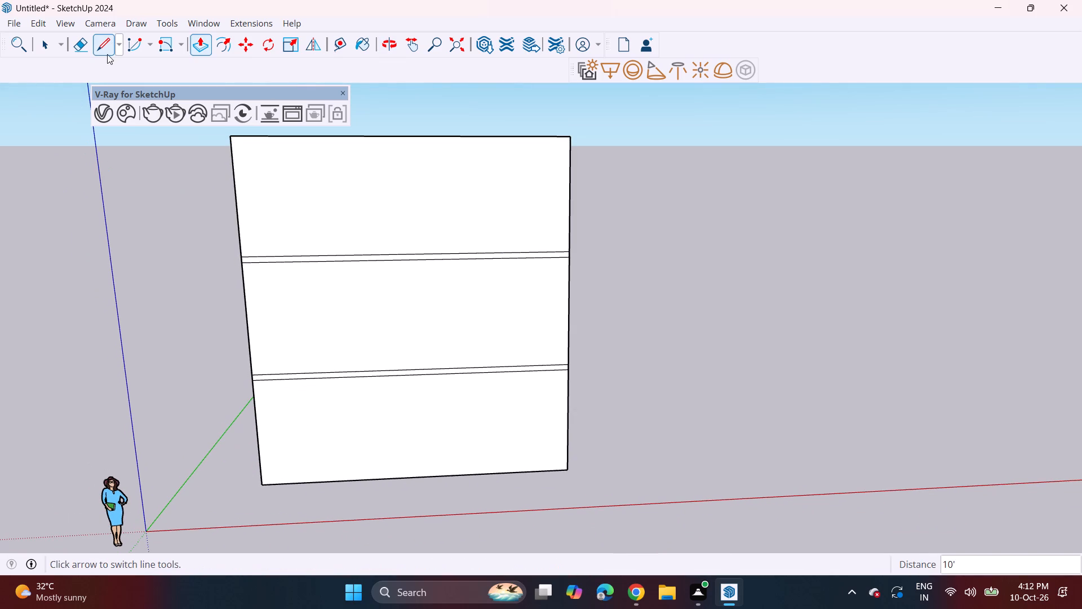
{"action": "left_click", "coordinate": [106, 52]}
{"action": "scroll", "coordinate": [282, 218], "scroll_direction": "up", "scroll_amount": 5}
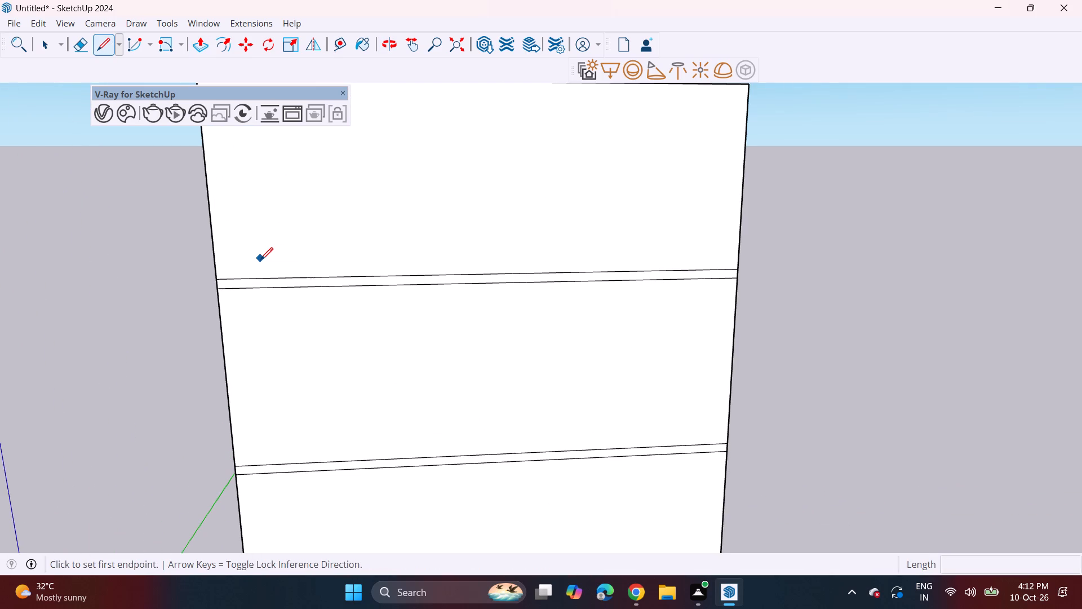
{"action": "scroll", "coordinate": [260, 260], "scroll_direction": "down", "scroll_amount": 3}
{"action": "middle_click_drag", "start_coordinate": [267, 283], "coordinate": [266, 318], "text": "shift"}
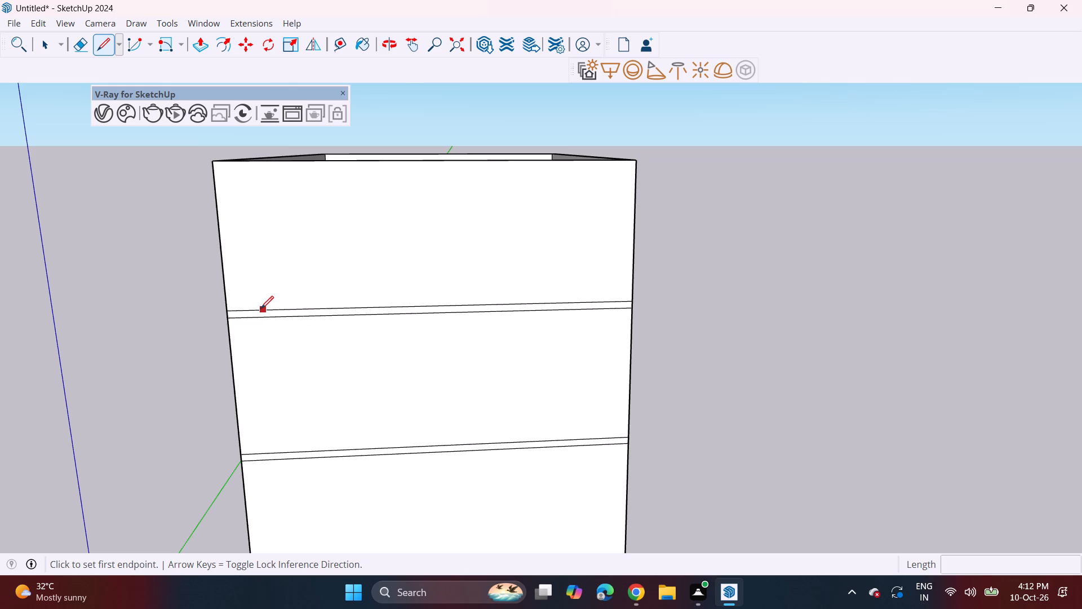
{"action": "left_click", "coordinate": [261, 308]}
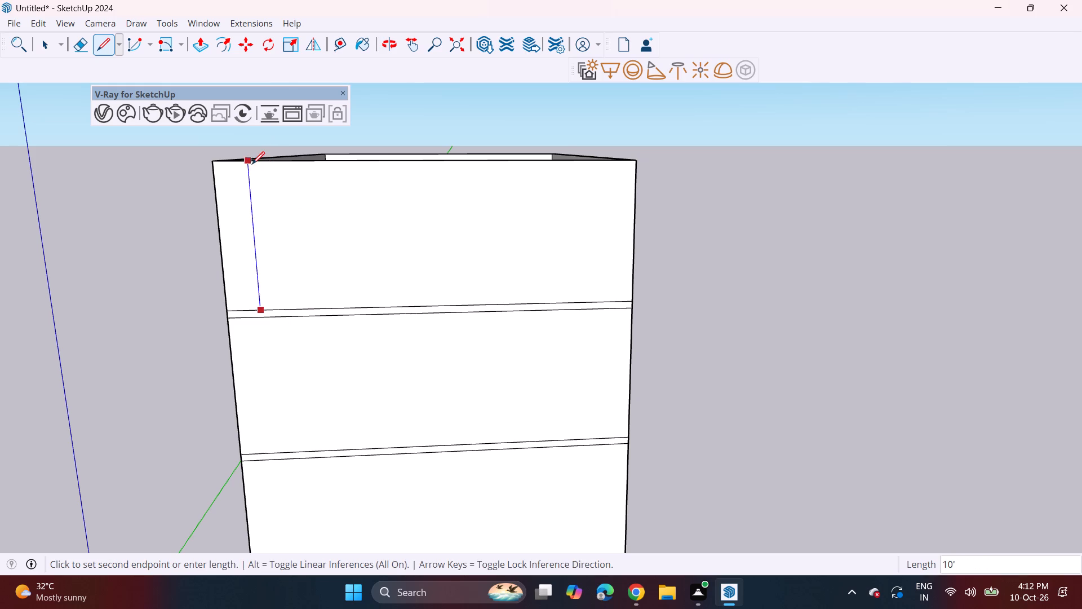
{"action": "left_click", "coordinate": [251, 170]}
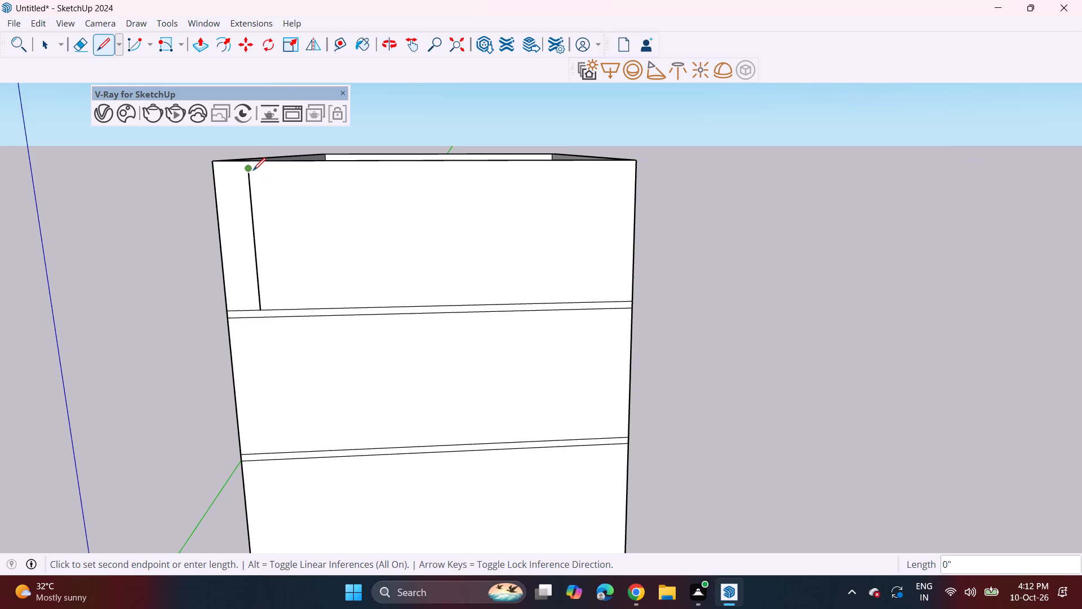
{"action": "left_click", "coordinate": [445, 177]}
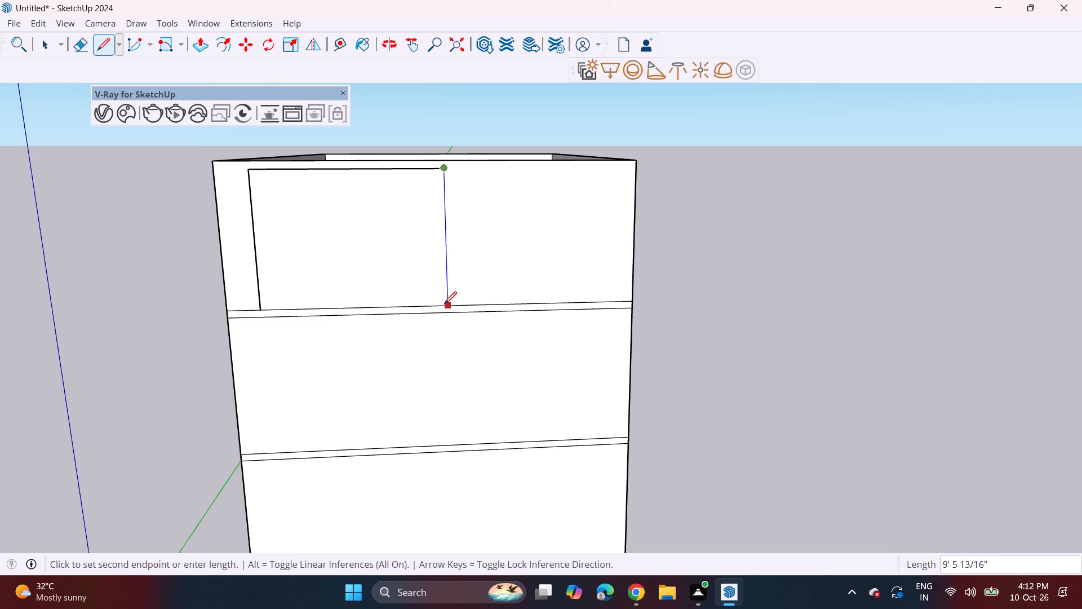
{"action": "left_click", "coordinate": [444, 304]}
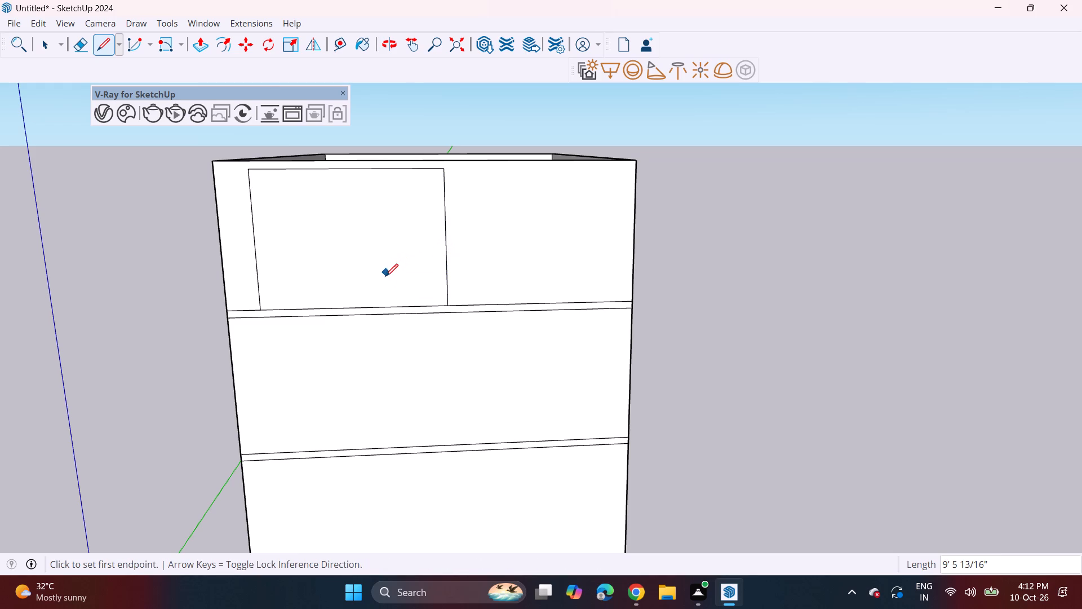
Draw a 31' vertical line down the full front wall, just right of the top-tier opening outline.
{"action": "left_click", "coordinate": [456, 162]}
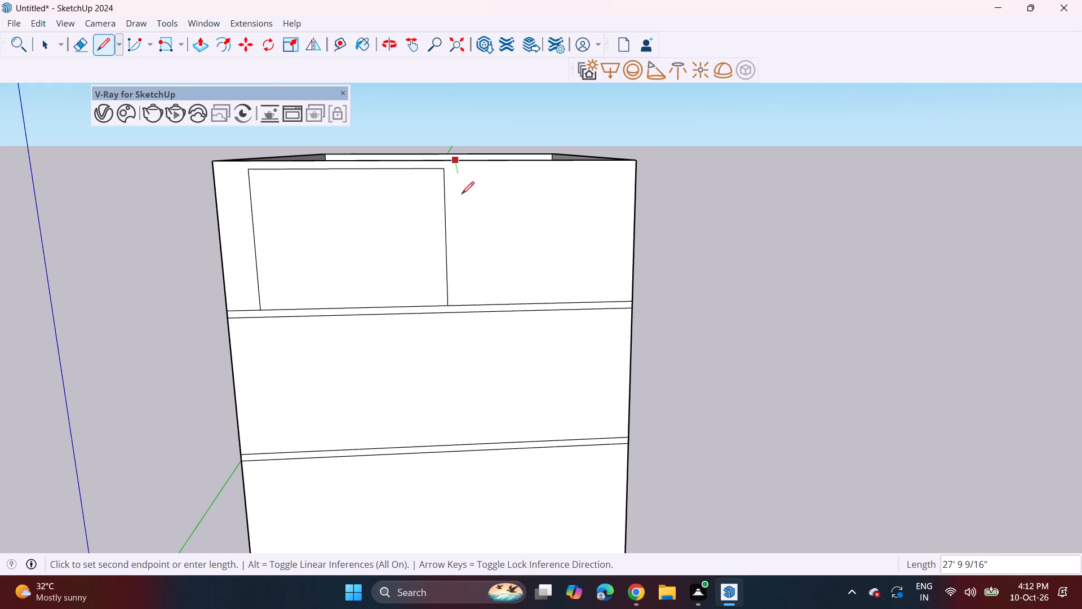
{"action": "scroll", "coordinate": [461, 447], "scroll_direction": "down", "scroll_amount": 4}
{"action": "middle_click_drag", "start_coordinate": [463, 453], "coordinate": [435, 359]}
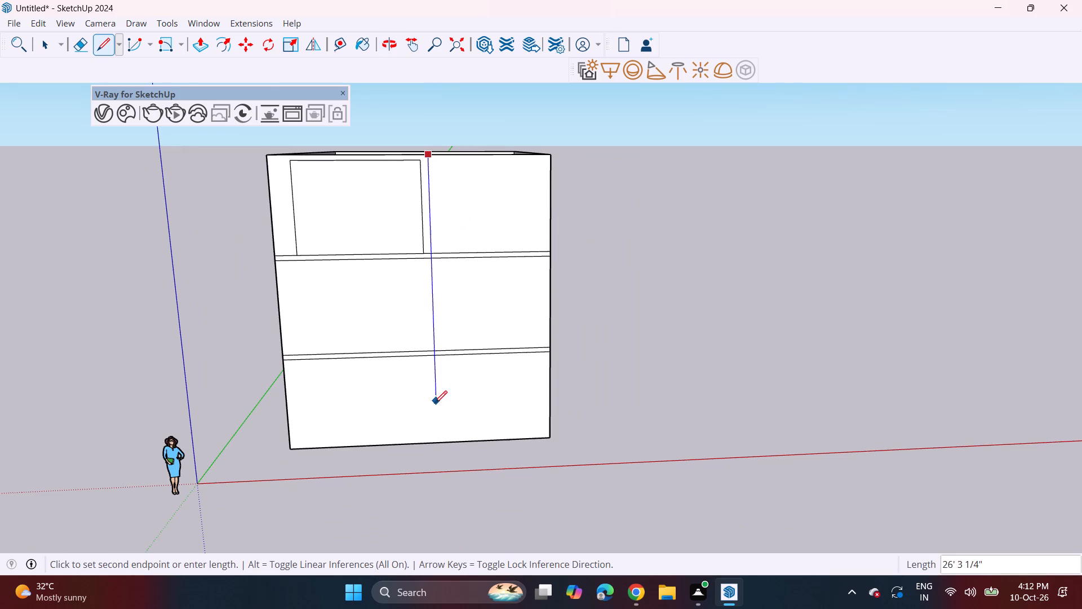
{"action": "left_click", "coordinate": [439, 439]}
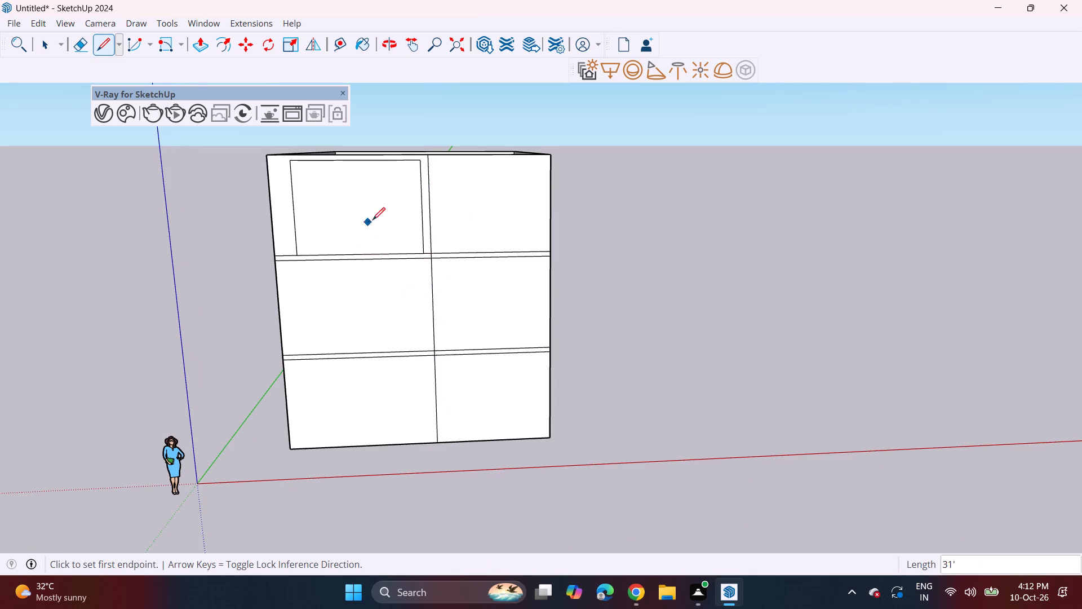
Erase the floor-band lines on the front wall to the right of the vertical dividing line.
{"action": "scroll", "coordinate": [504, 208], "scroll_direction": "up", "scroll_amount": 3}
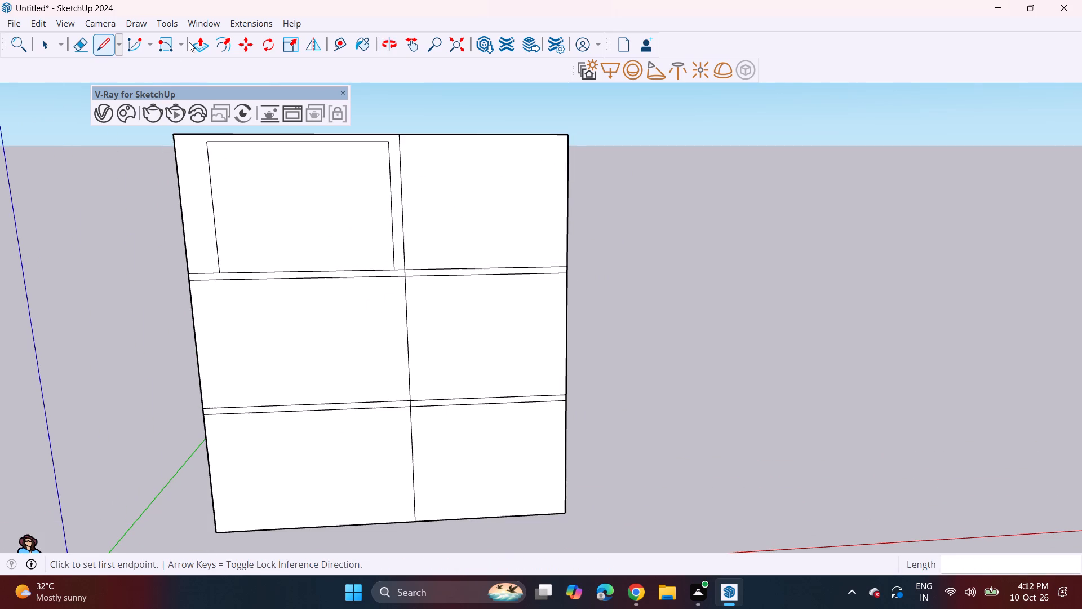
{"action": "left_click", "coordinate": [86, 53]}
{"action": "left_click_drag", "start_coordinate": [464, 265], "coordinate": [481, 362]}
{"action": "left_click_drag", "start_coordinate": [482, 368], "coordinate": [489, 399]}
{"action": "left_click_drag", "start_coordinate": [490, 404], "coordinate": [491, 409]}
{"action": "left_click", "coordinate": [491, 409]}
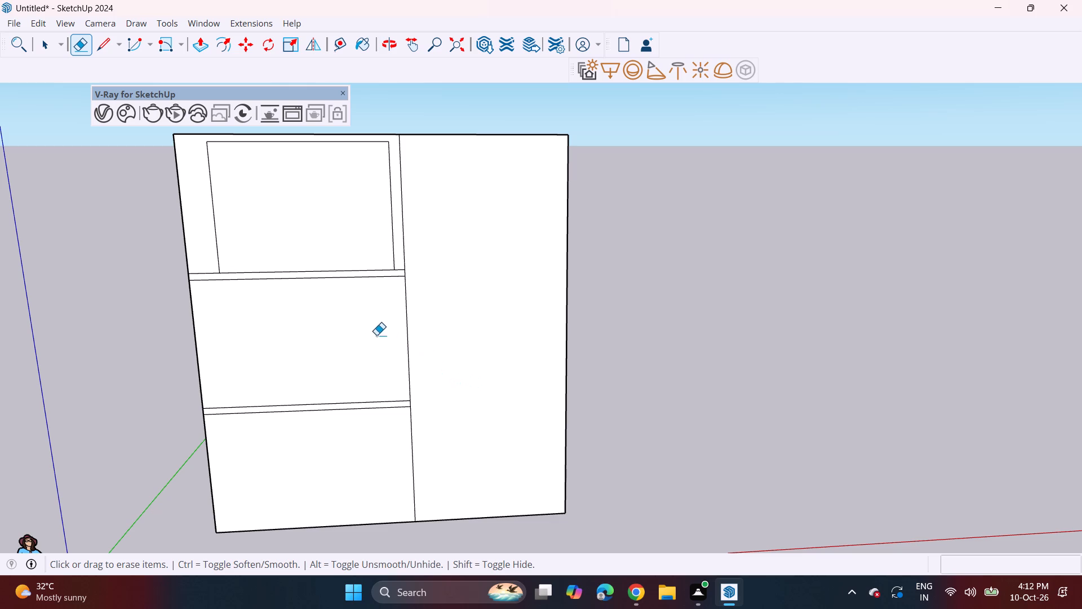
Draw a three-line opening outline about 8'5" high on the front wall's middle tier, left of the dividing line.
{"action": "left_click", "coordinate": [101, 45]}
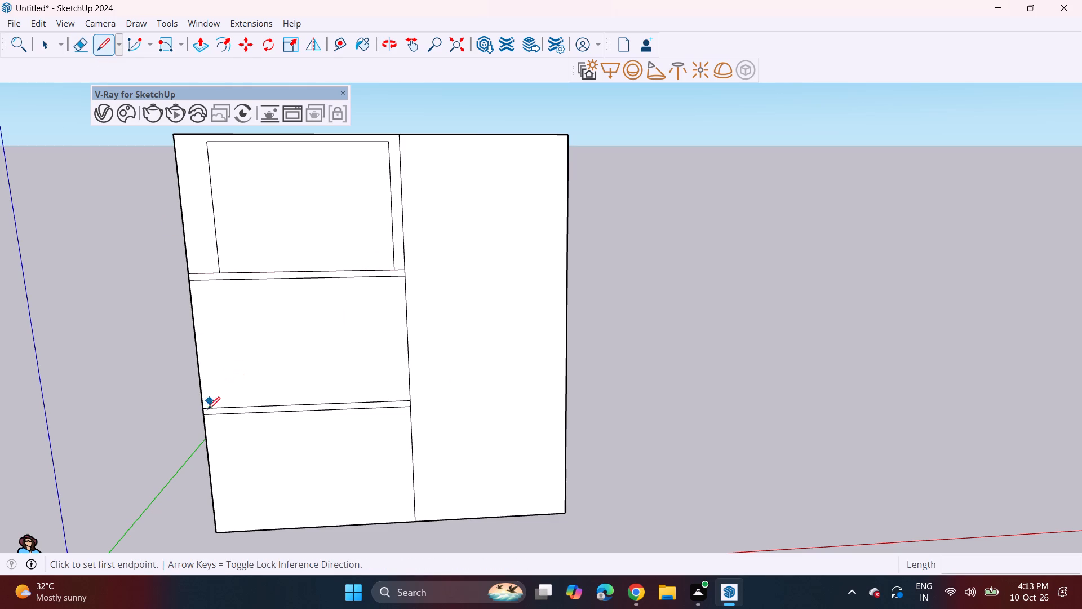
{"action": "left_click", "coordinate": [238, 408]}
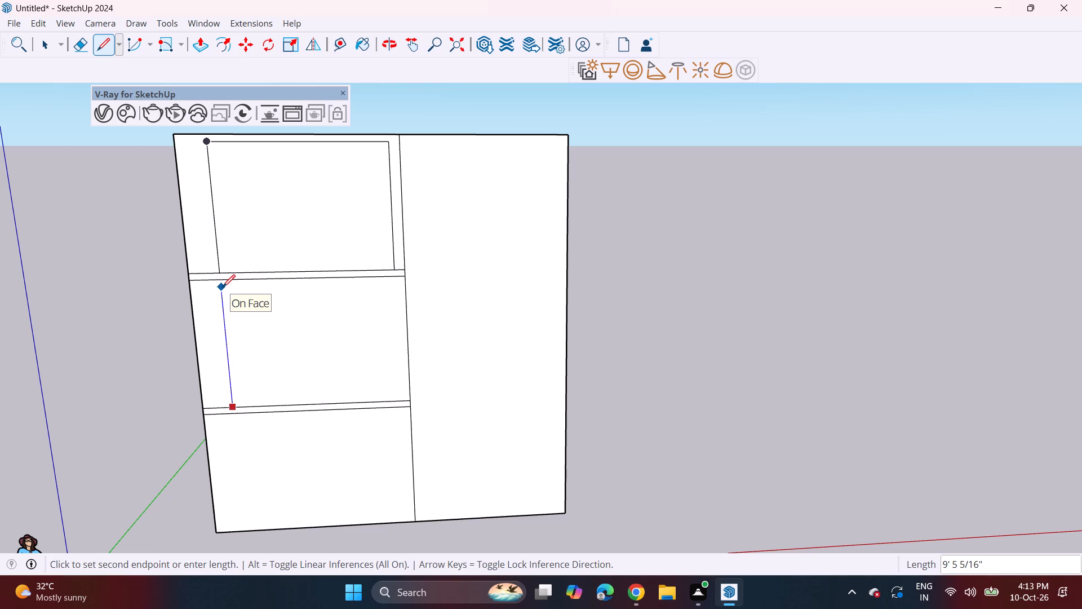
{"action": "left_click_drag", "start_coordinate": [223, 302], "coordinate": [232, 305]}
{"action": "left_click", "coordinate": [396, 301]}
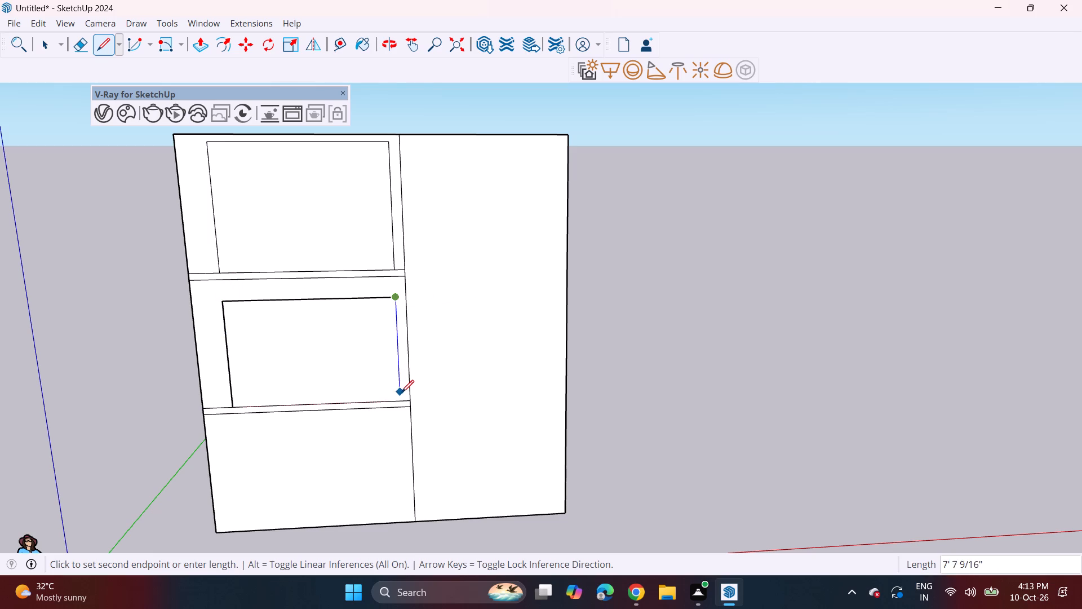
{"action": "double_click", "coordinate": [400, 399]}
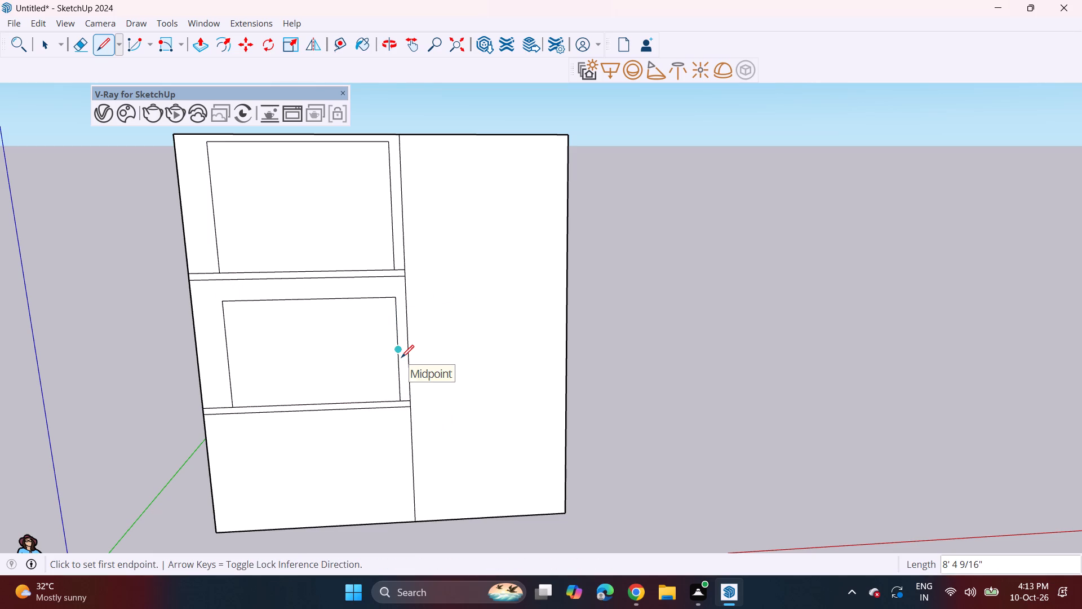
Draw a three-line opening outline about 8'5" high on the front wall's bottom tier, left of the dividing line.
{"action": "left_click", "coordinate": [243, 532]}
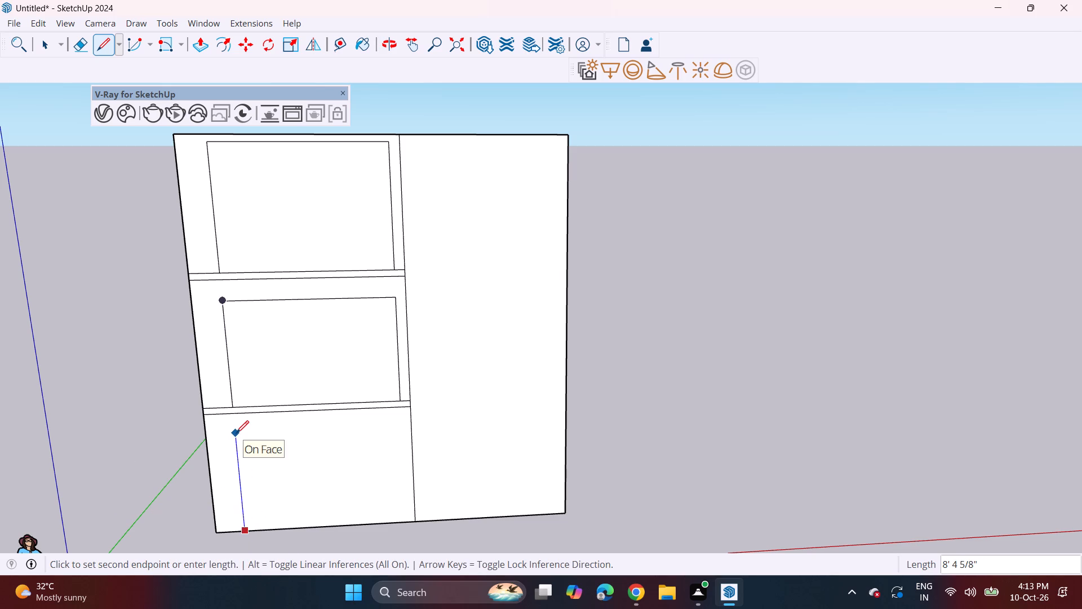
{"action": "left_click", "coordinate": [236, 433]}
{"action": "left_click", "coordinate": [397, 427]}
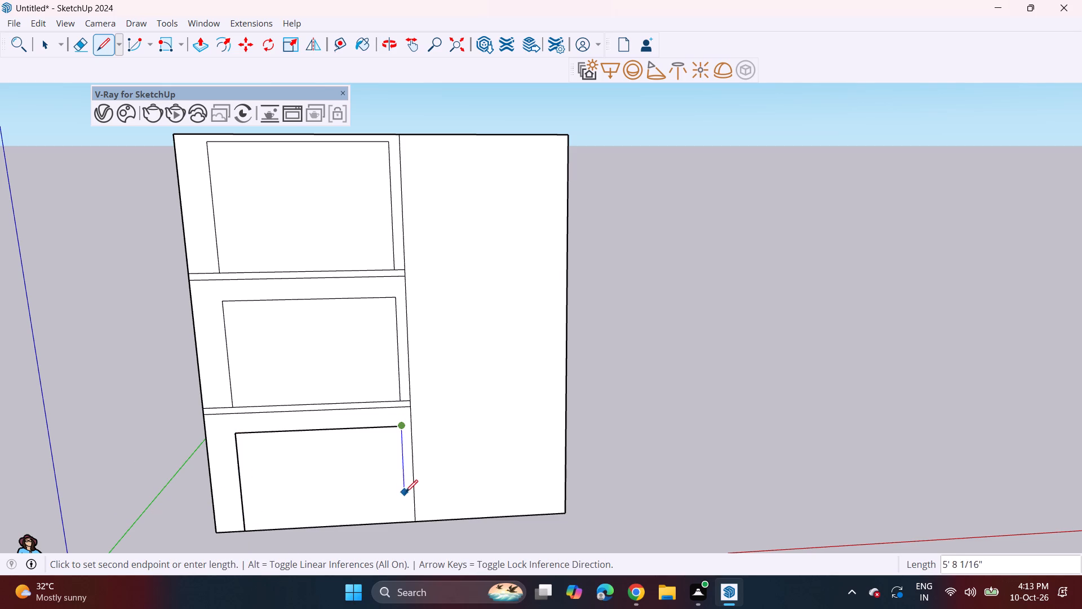
{"action": "left_click", "coordinate": [401, 527]}
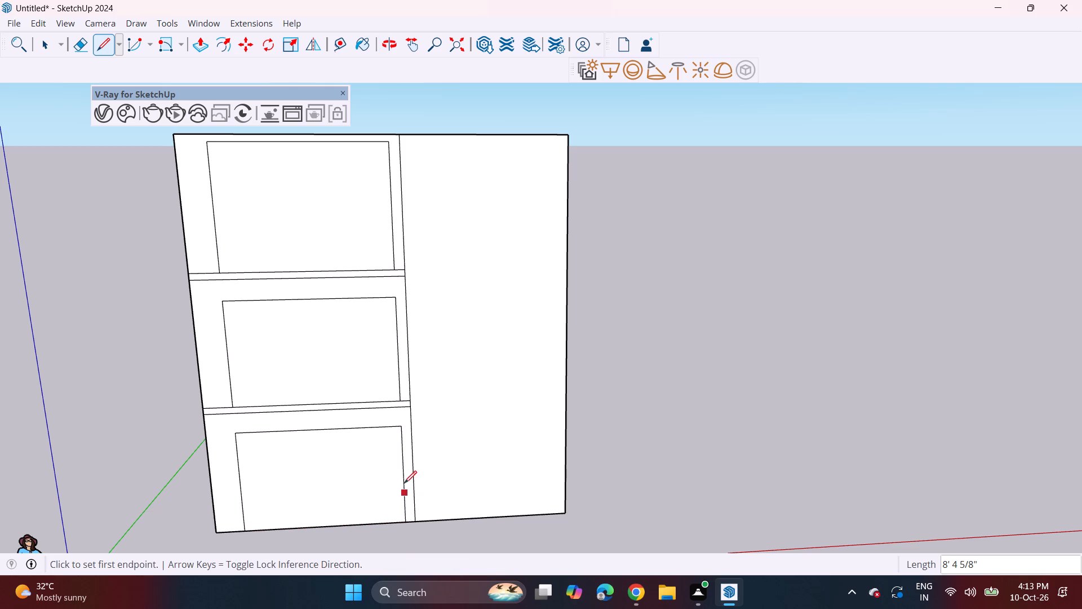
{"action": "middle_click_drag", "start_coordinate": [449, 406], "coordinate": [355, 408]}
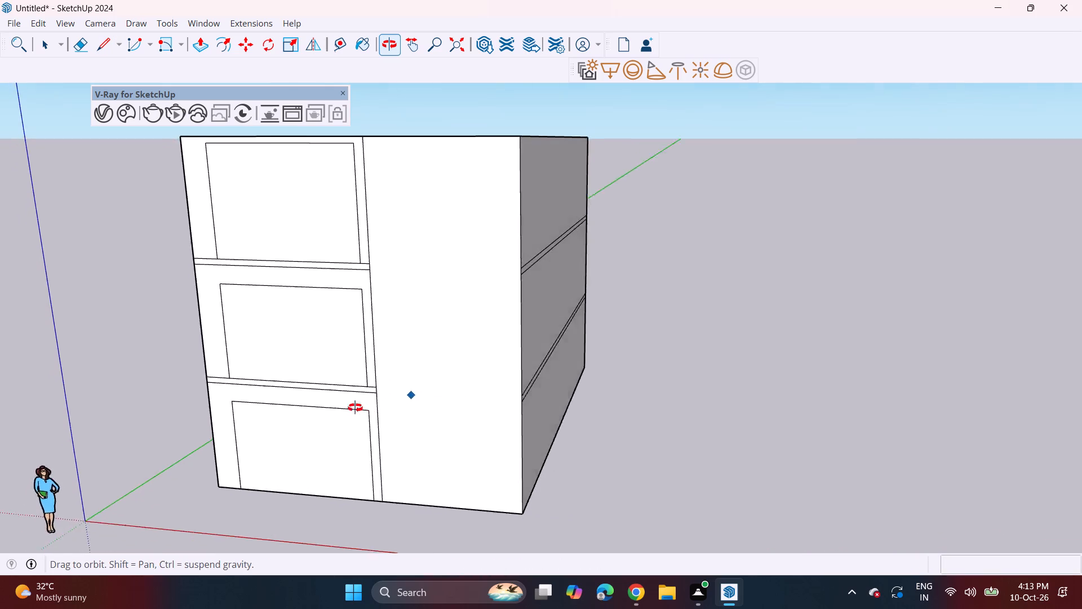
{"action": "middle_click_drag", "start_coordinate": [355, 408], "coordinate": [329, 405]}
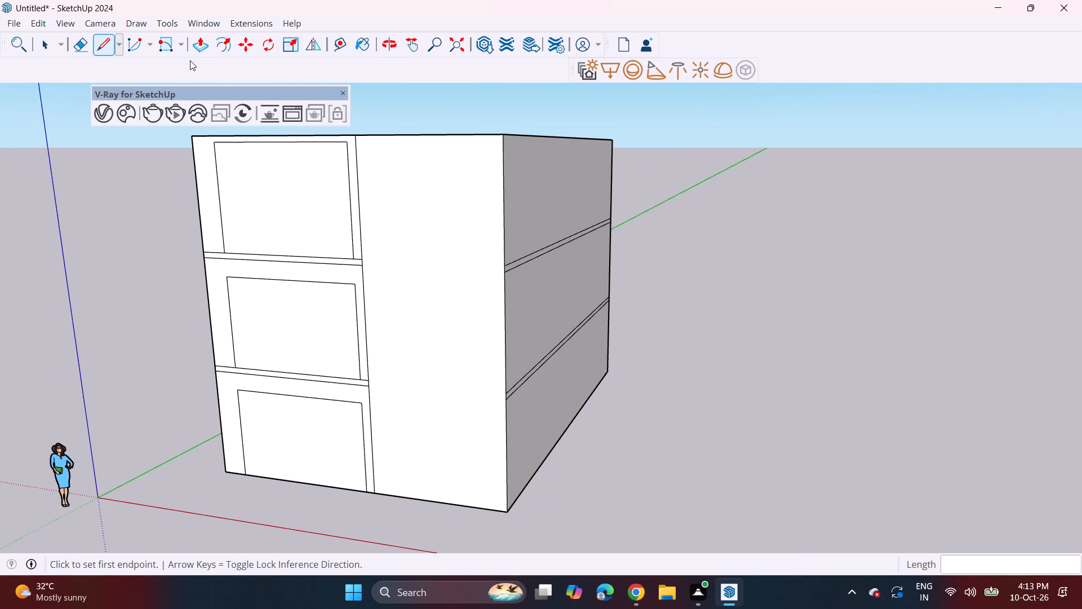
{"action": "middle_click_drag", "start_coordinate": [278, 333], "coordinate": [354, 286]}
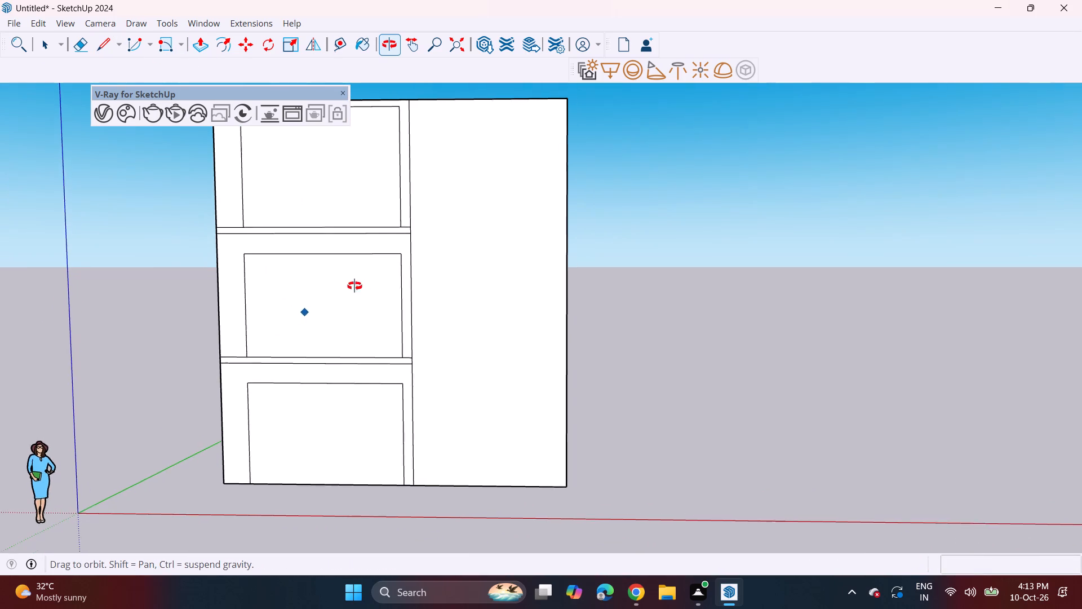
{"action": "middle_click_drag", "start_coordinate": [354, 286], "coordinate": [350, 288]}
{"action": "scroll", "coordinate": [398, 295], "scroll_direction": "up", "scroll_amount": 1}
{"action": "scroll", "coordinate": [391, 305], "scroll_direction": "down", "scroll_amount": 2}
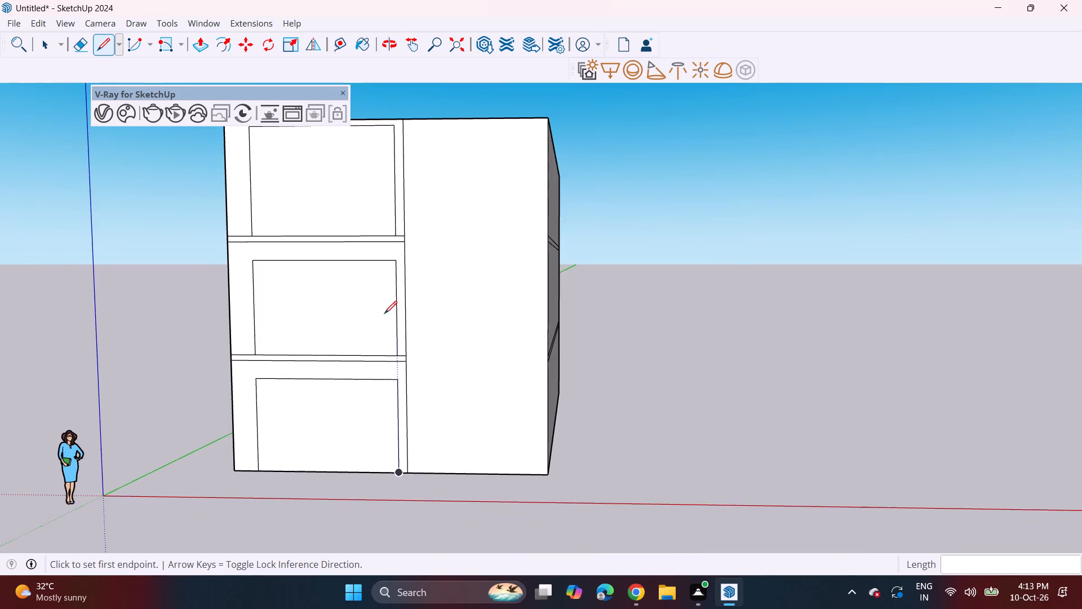
Draw a 31' vertical line down the full front wall, just right of the existing dividing line.
{"action": "middle_click_drag", "start_coordinate": [384, 316], "coordinate": [258, 395]}
{"action": "middle_click_drag", "start_coordinate": [367, 358], "coordinate": [546, 306]}
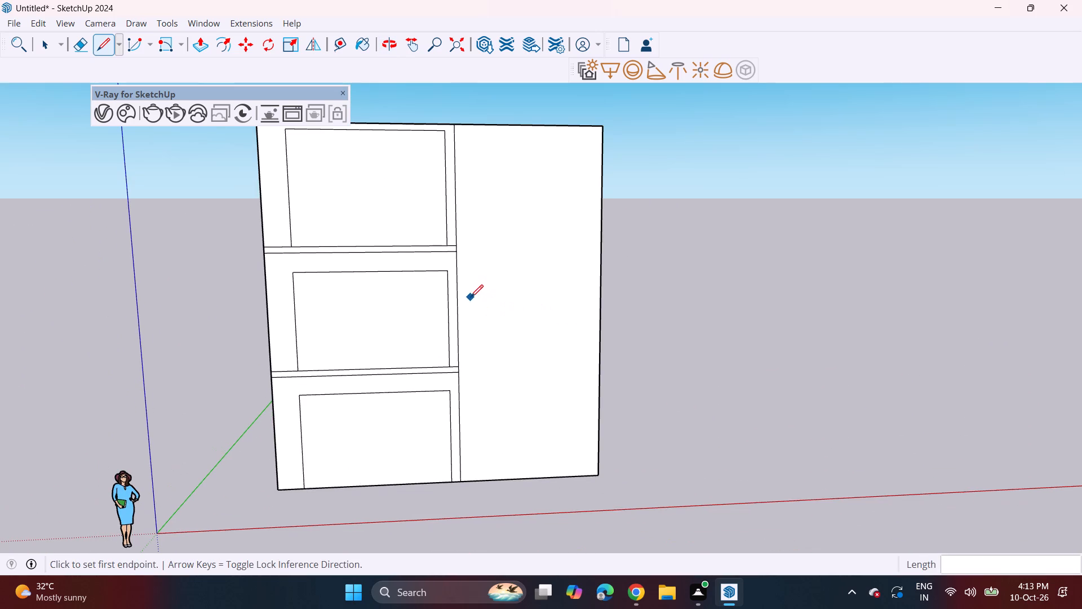
{"action": "key", "text": "space"}
{"action": "left_click", "coordinate": [456, 308]}
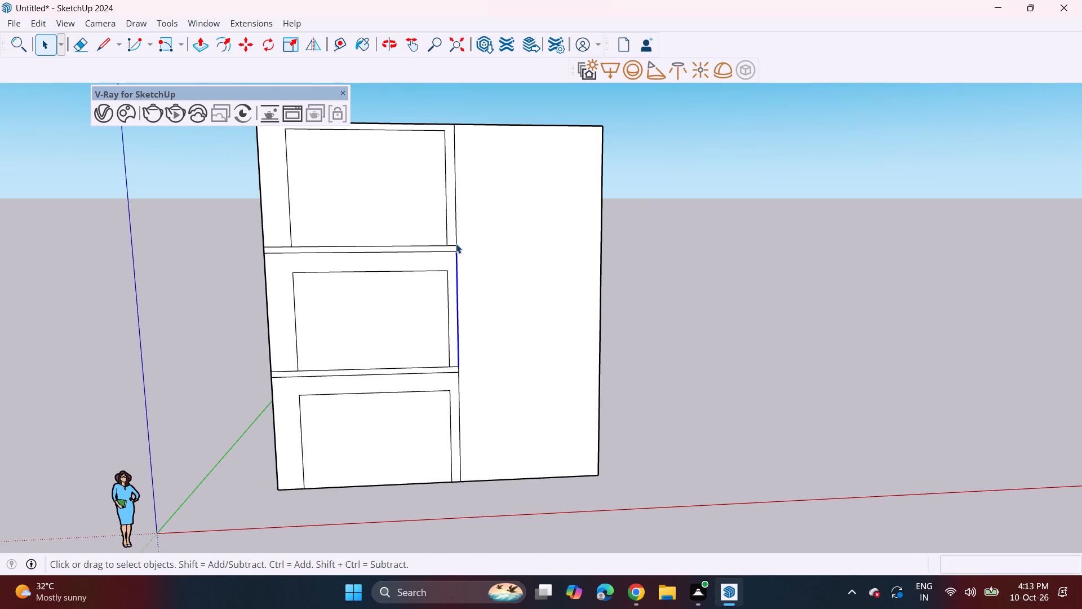
{"action": "scroll", "coordinate": [457, 248], "scroll_direction": "up", "scroll_amount": 6}
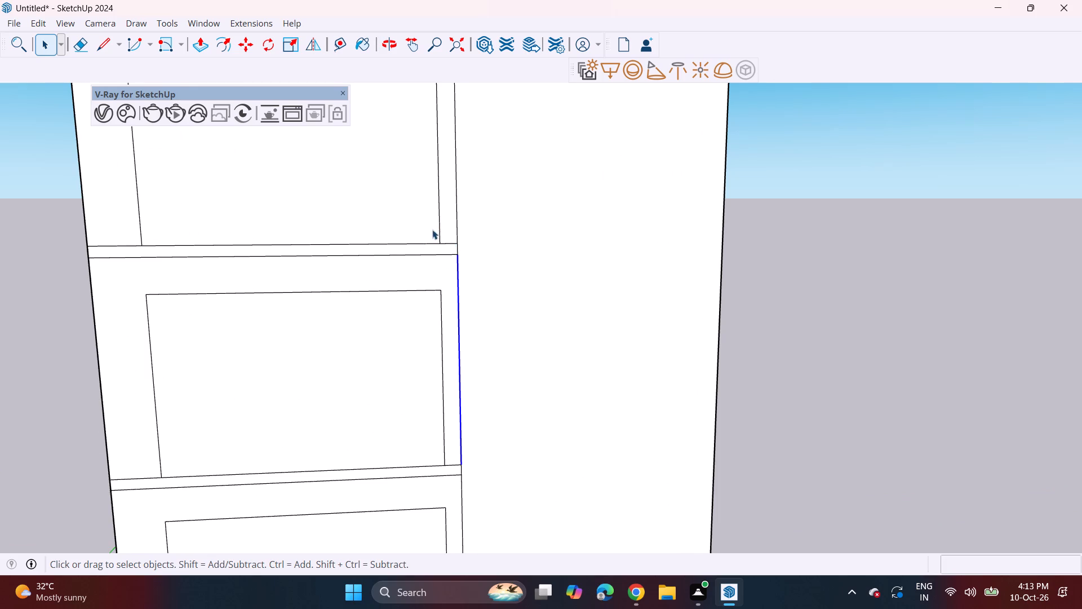
{"action": "scroll", "coordinate": [432, 235], "scroll_direction": "down", "scroll_amount": 7}
{"action": "left_click", "coordinate": [100, 42]}
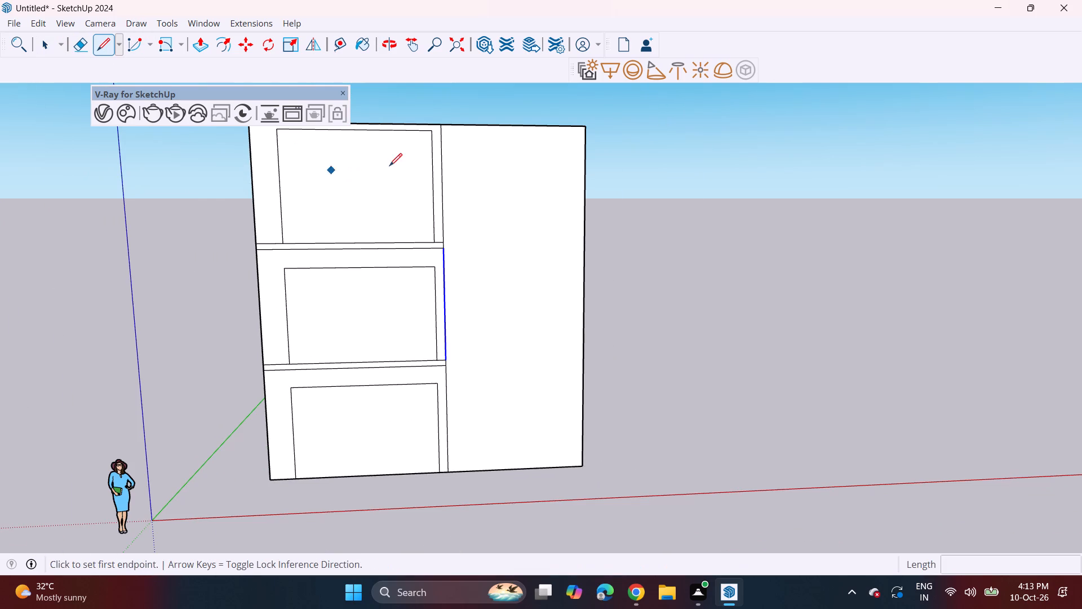
{"action": "left_click", "coordinate": [464, 126]}
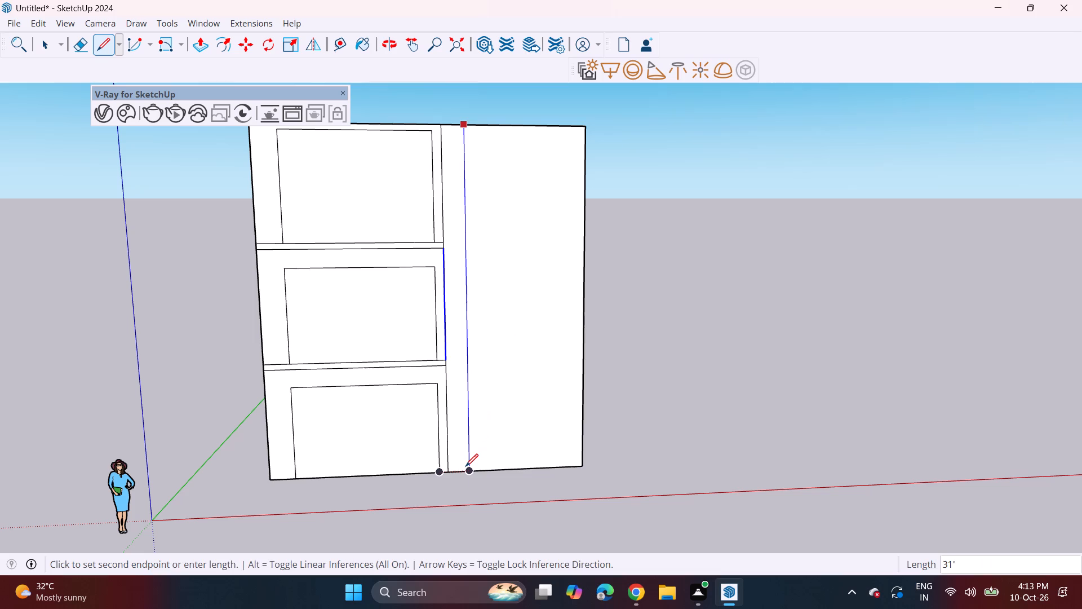
{"action": "left_click", "coordinate": [465, 466]}
Extend the lower floor band's upper line about 1'11" across to the new vertical line.
{"action": "middle_click_drag", "start_coordinate": [512, 349], "coordinate": [432, 367]}
{"action": "scroll", "coordinate": [425, 365], "scroll_direction": "up", "scroll_amount": 4}
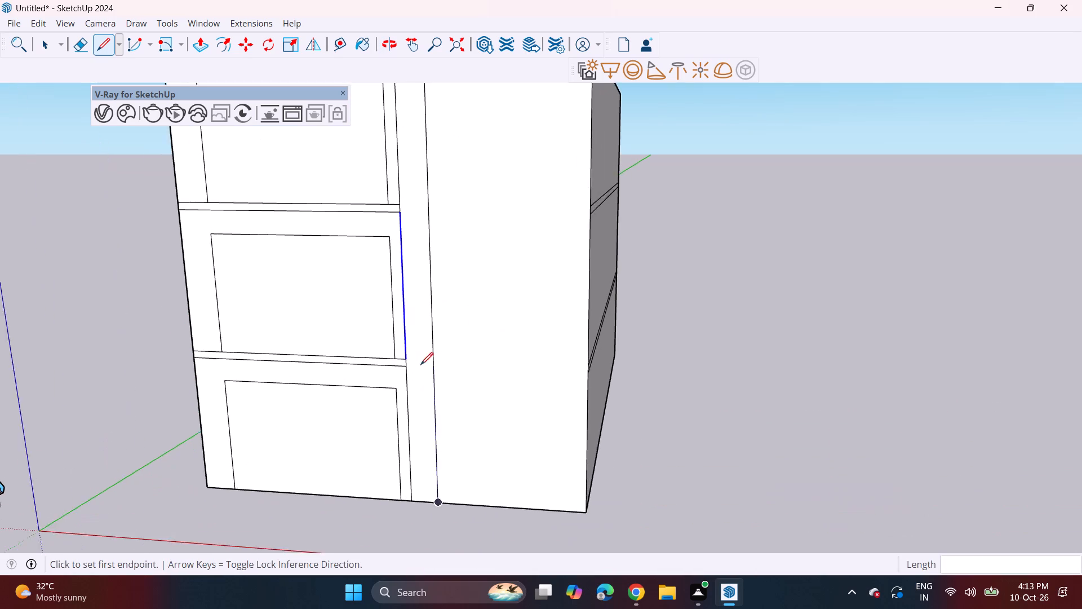
{"action": "left_click", "coordinate": [406, 359]}
{"action": "left_click", "coordinate": [439, 362]}
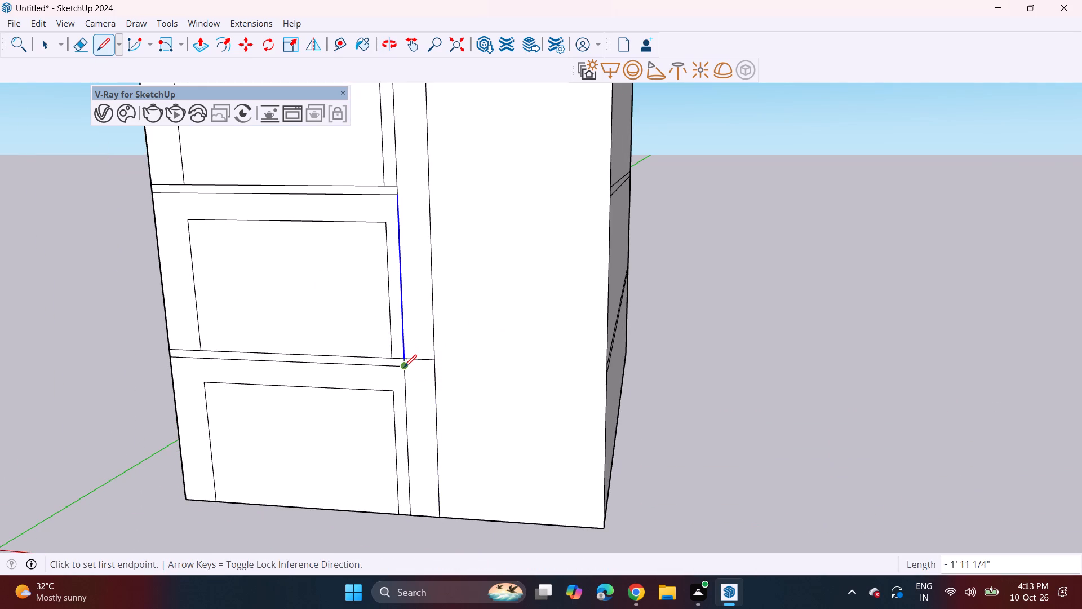
Erase the old dividing line on the front wall, including its short pieces at the ends of both floor bands.
{"action": "left_click", "coordinate": [84, 45]}
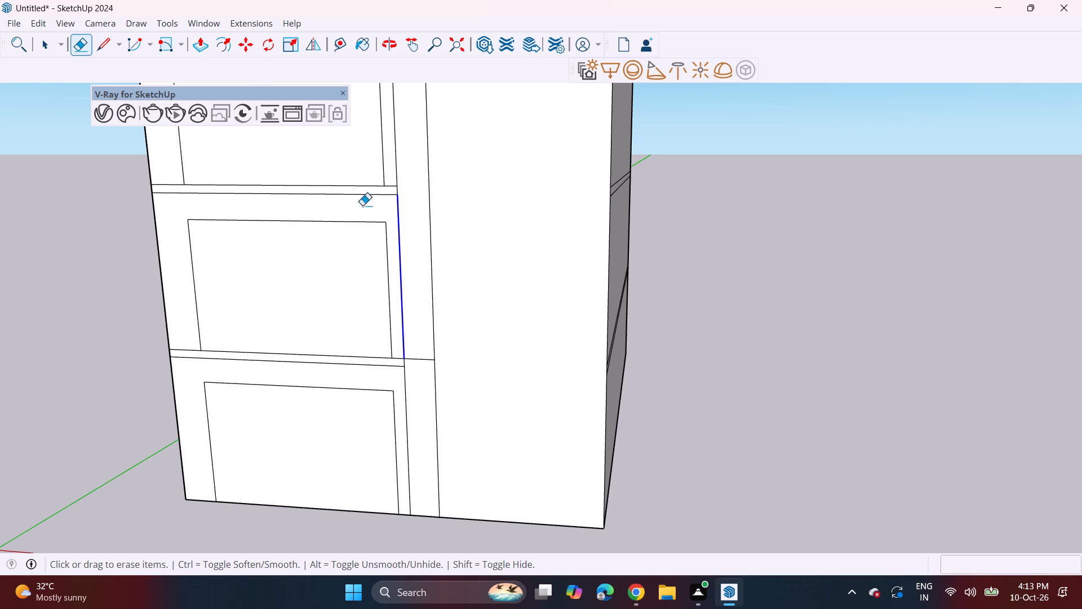
{"action": "left_click", "coordinate": [396, 170]}
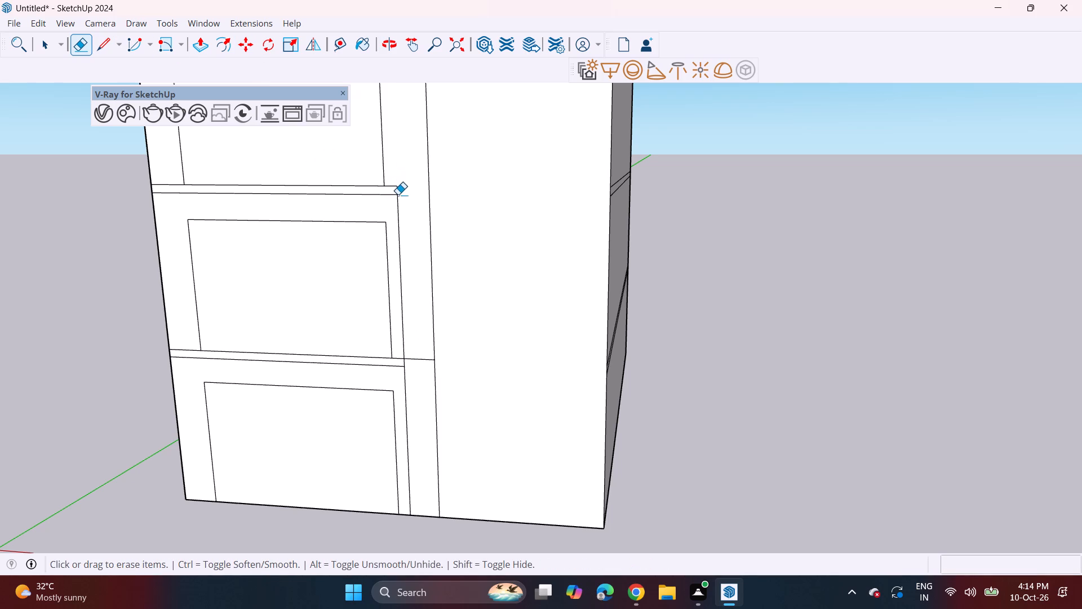
{"action": "left_click", "coordinate": [398, 204]}
{"action": "left_click", "coordinate": [406, 394]}
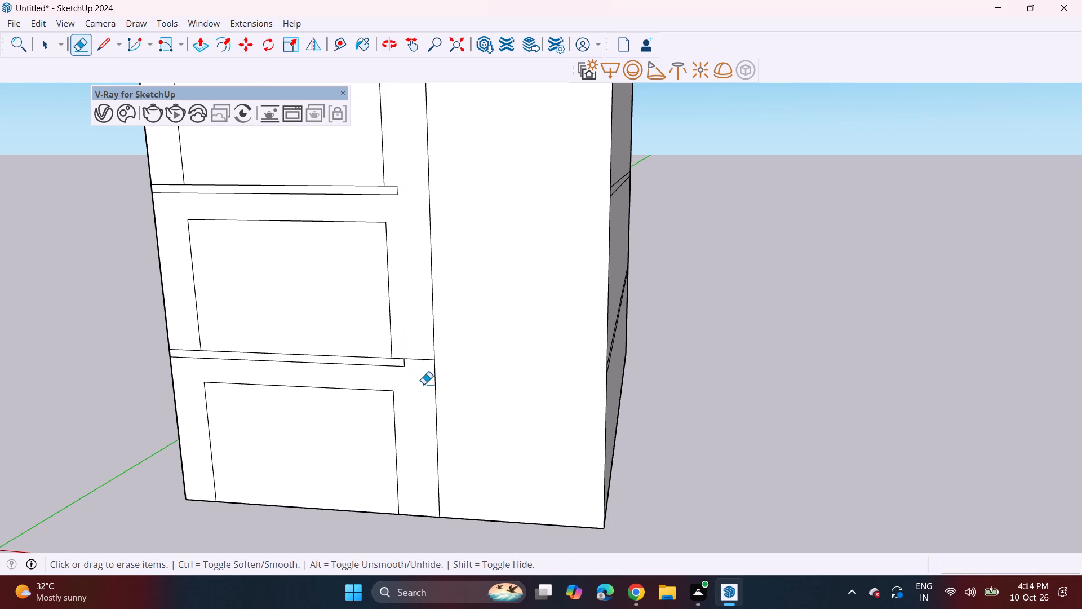
{"action": "scroll", "coordinate": [411, 371], "scroll_direction": "up", "scroll_amount": 1}
{"action": "left_click", "coordinate": [405, 364]}
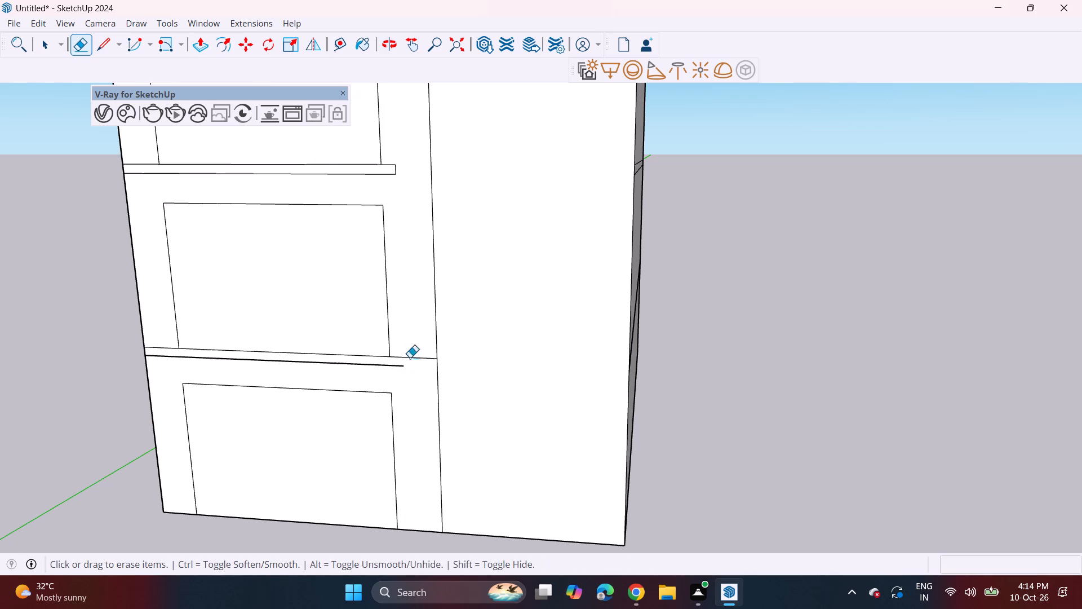
{"action": "left_click", "coordinate": [395, 170]}
Extend the lower band's bottom line and both upper floor-band lines about 1'11" to the new dividing line.
{"action": "middle_click_drag", "start_coordinate": [365, 145], "coordinate": [374, 399]}
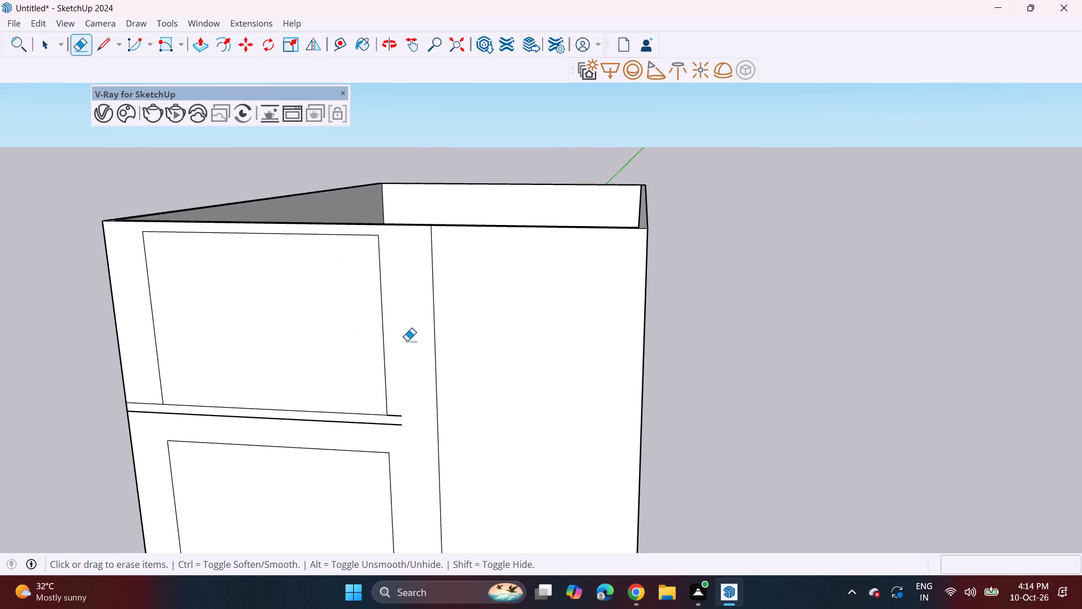
{"action": "scroll", "coordinate": [393, 360], "scroll_direction": "down", "scroll_amount": 3}
{"action": "middle_click_drag", "start_coordinate": [399, 381], "coordinate": [427, 180], "text": "shift"}
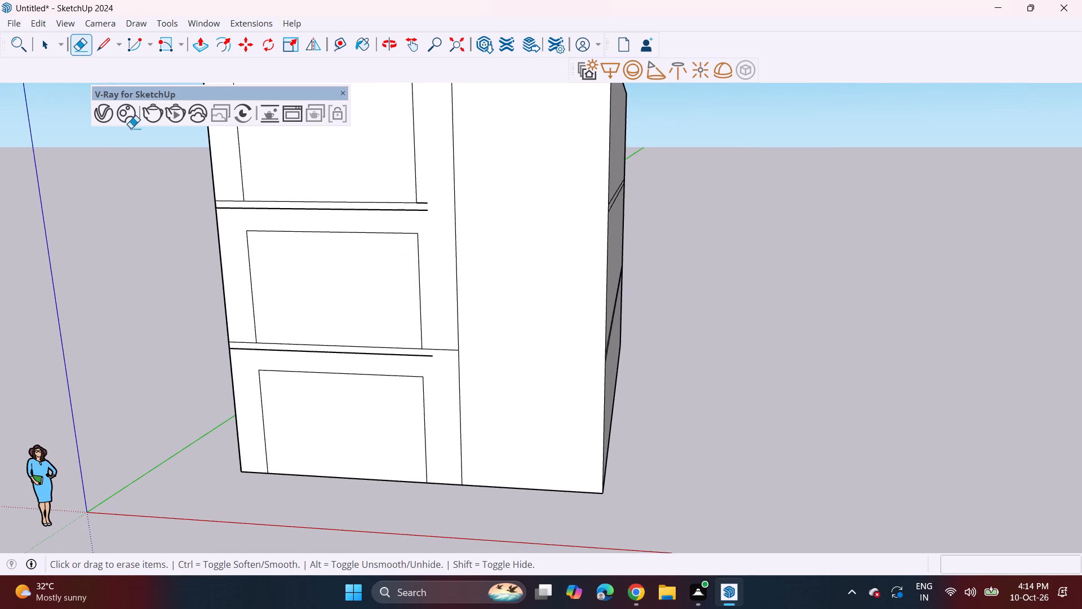
{"action": "left_click", "coordinate": [113, 47]}
{"action": "scroll", "coordinate": [435, 332], "scroll_direction": "up", "scroll_amount": 3}
{"action": "left_click", "coordinate": [433, 366]}
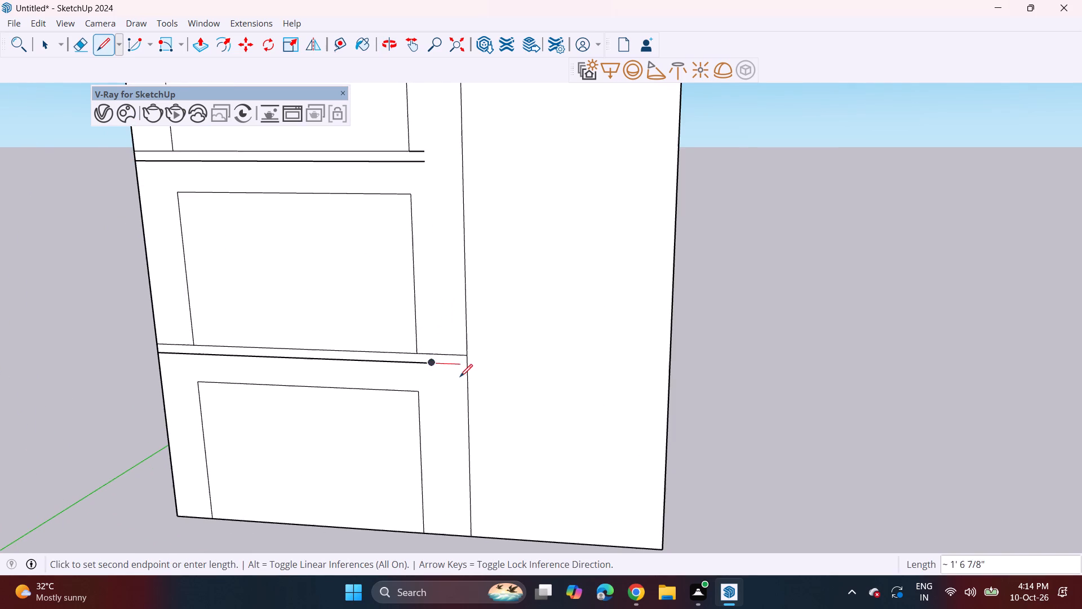
{"action": "left_click", "coordinate": [471, 365]}
{"action": "left_click", "coordinate": [425, 160]}
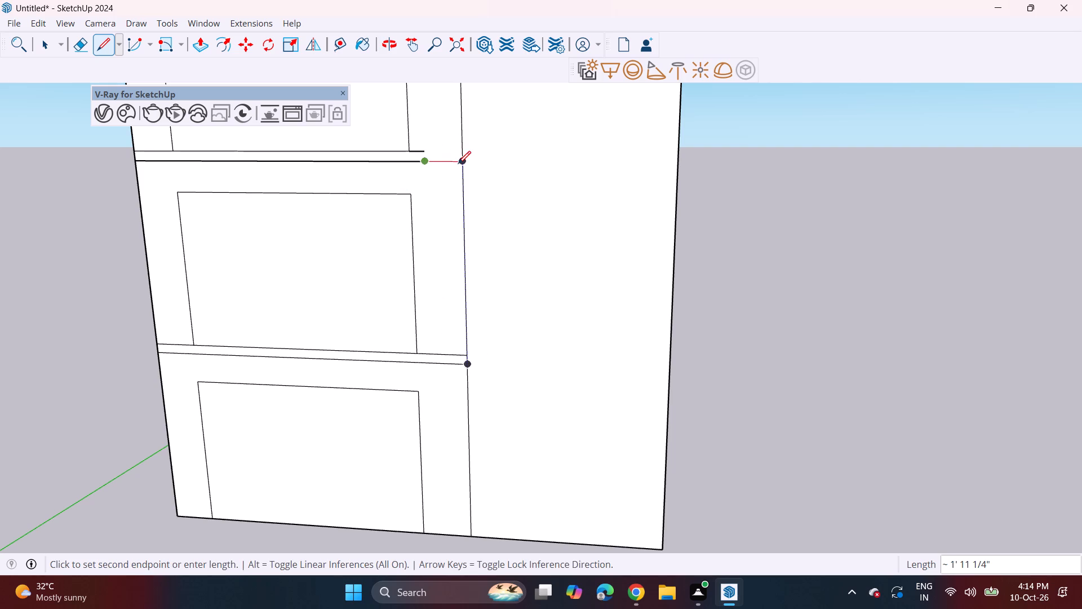
{"action": "double_click", "coordinate": [458, 164]}
{"action": "left_click", "coordinate": [425, 151]}
{"action": "left_click", "coordinate": [463, 152]}
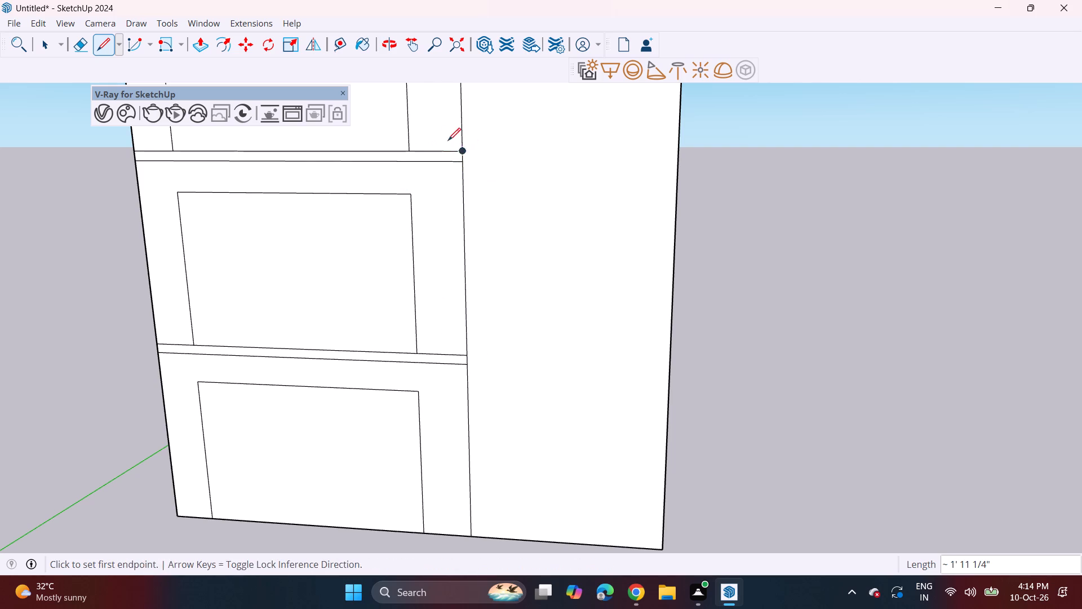
Draw a horizontal line from the top-tier opening's upper-right corner to the dividing line.
{"action": "middle_click_drag", "start_coordinate": [452, 144], "coordinate": [421, 401], "text": "shift"}
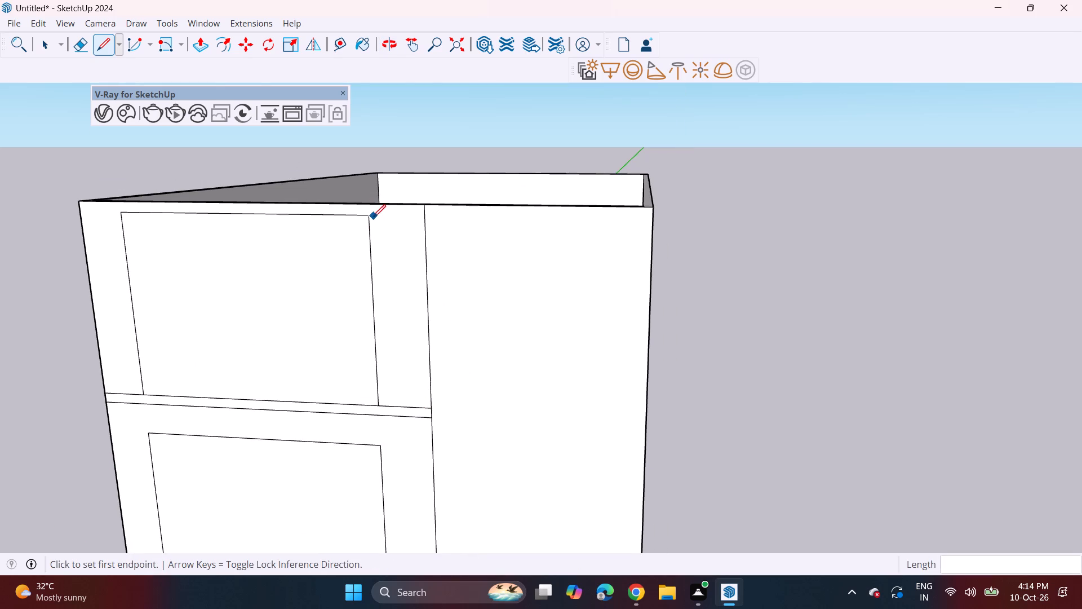
{"action": "left_click", "coordinate": [369, 216]}
{"action": "left_click", "coordinate": [427, 220]}
{"action": "scroll", "coordinate": [460, 334], "scroll_direction": "down", "scroll_amount": 4}
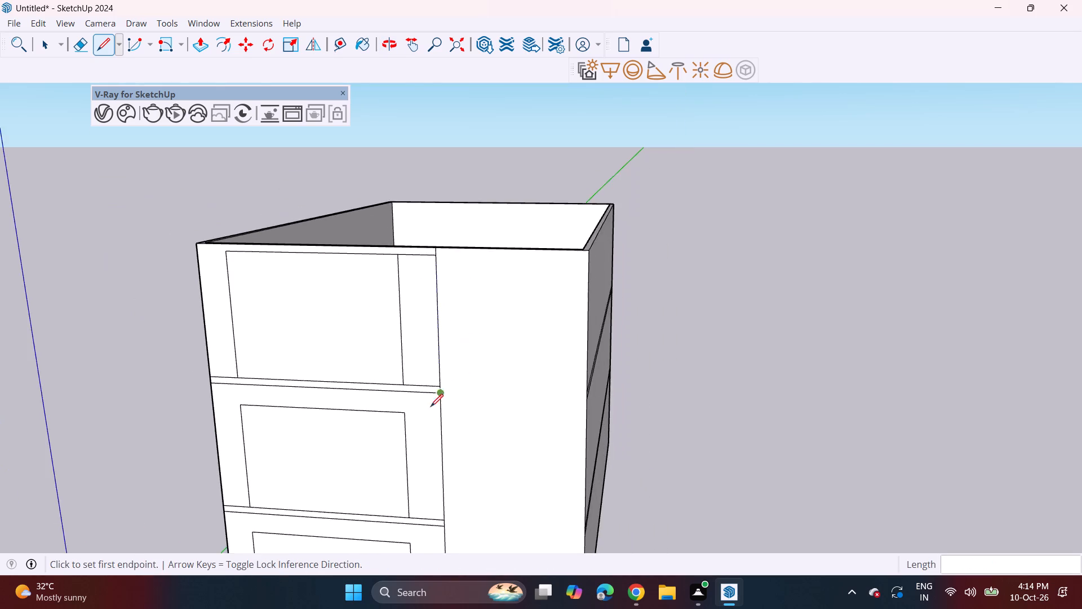
Push/Pull the frame face around the bottom-tier opening outward 2'1".
{"action": "middle_click_drag", "start_coordinate": [411, 408], "coordinate": [405, 228], "text": "shift"}
{"action": "middle_click_drag", "start_coordinate": [375, 456], "coordinate": [358, 449]}
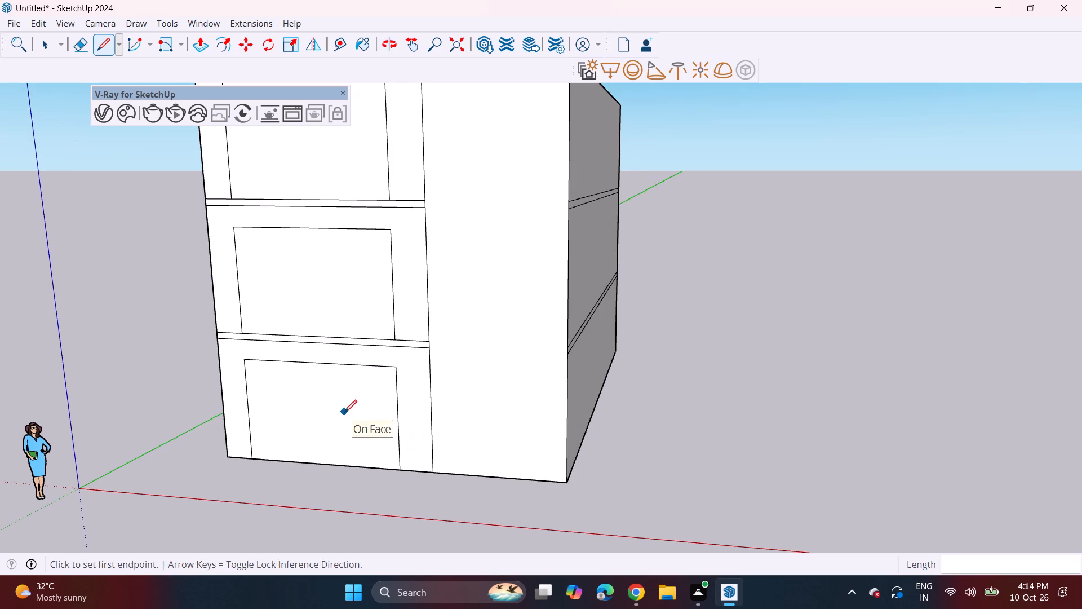
{"action": "key", "text": "p"}
{"action": "left_click", "coordinate": [415, 399]}
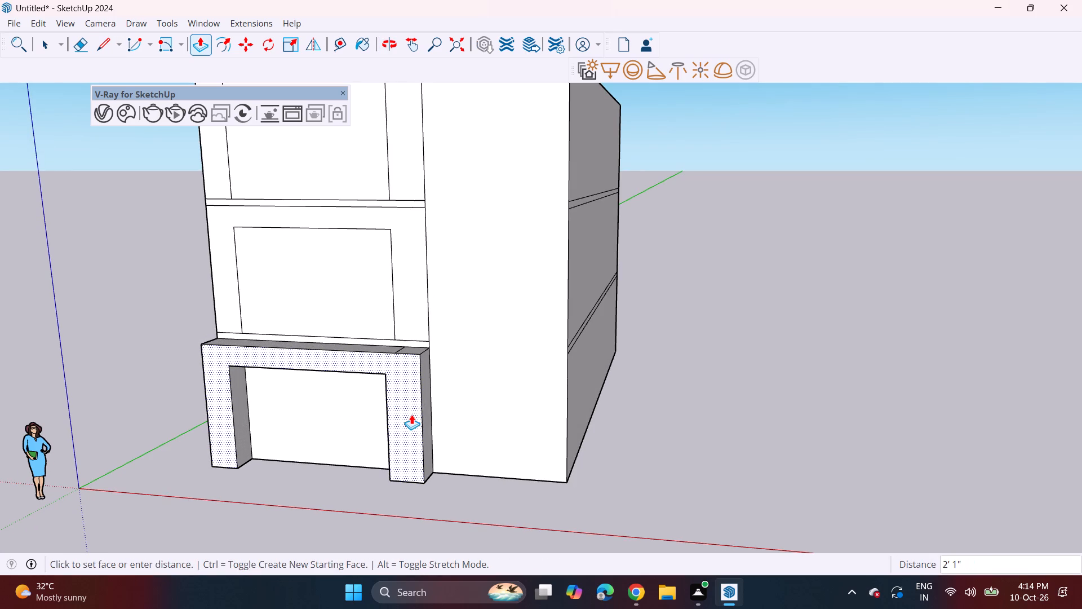
{"action": "left_click", "coordinate": [411, 414]}
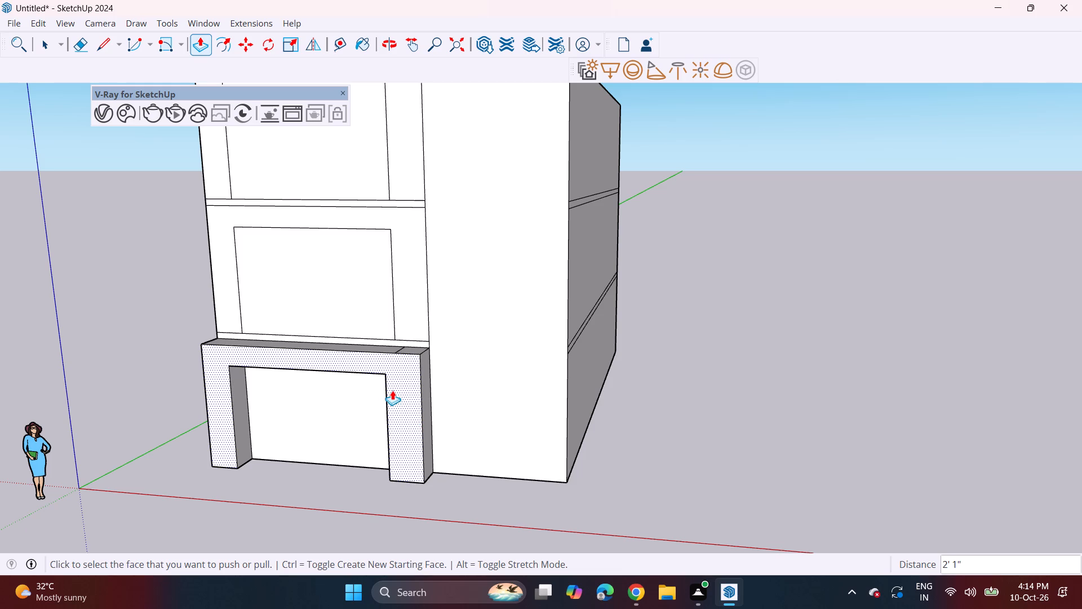
Draw horizontal lines about 2'3" and 2'9" long across the tops of the left and right frame legs to separate the lintel.
{"action": "left_click", "coordinate": [99, 48]}
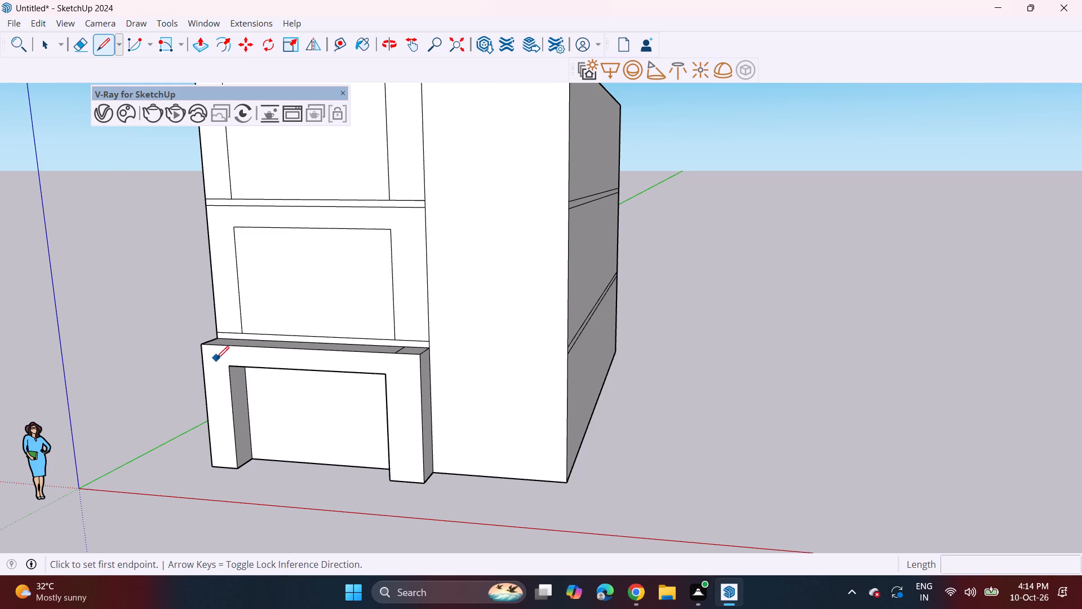
{"action": "left_click", "coordinate": [234, 368]}
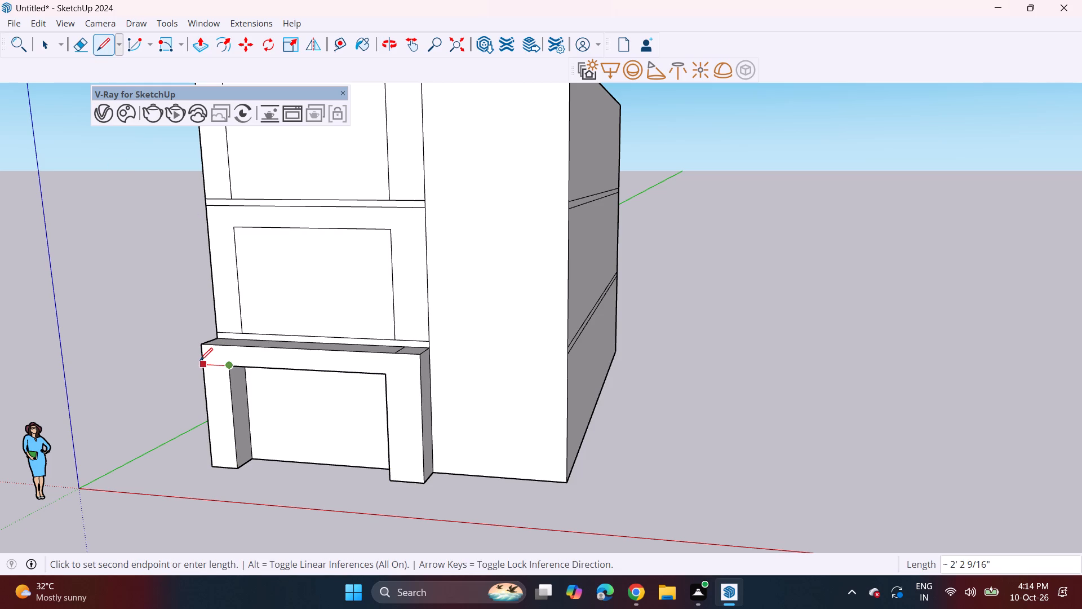
{"action": "left_click", "coordinate": [200, 360]}
{"action": "left_click", "coordinate": [387, 379]}
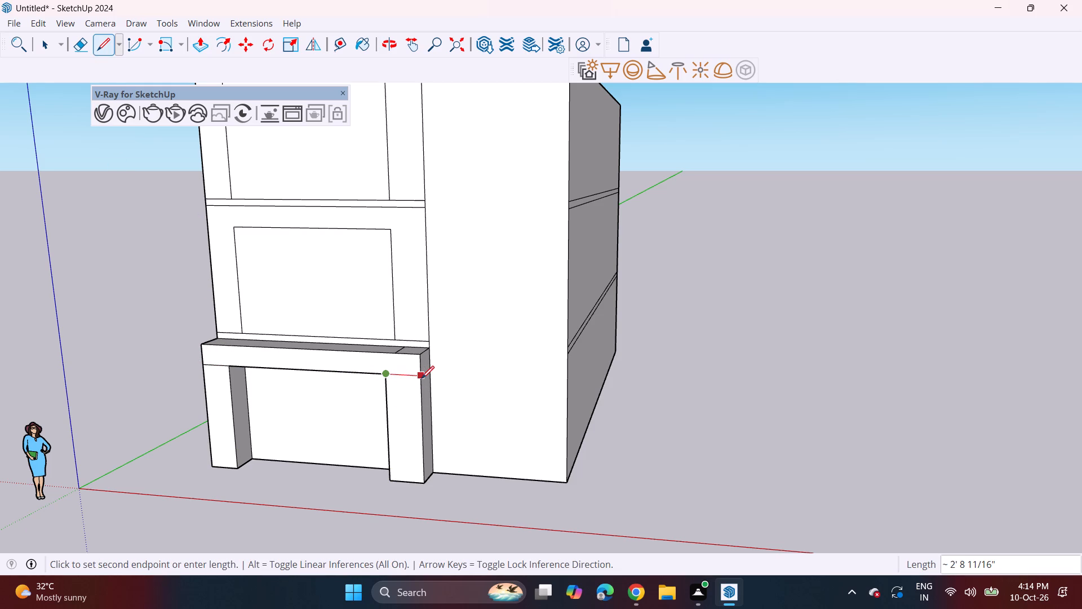
{"action": "left_click", "coordinate": [422, 378]}
Push/Pull the bottom-tier lintel face outward 1'7" beyond the frame legs.
{"action": "key", "text": "space"}
{"action": "key", "text": "p"}
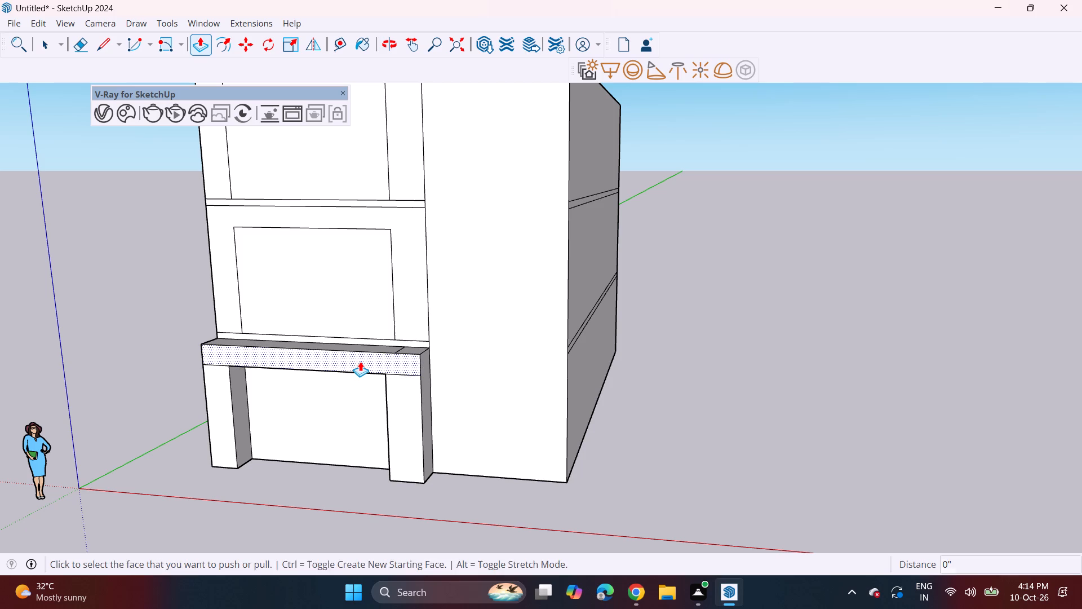
{"action": "left_click", "coordinate": [360, 361]}
{"action": "key", "text": "ctrl+z"}
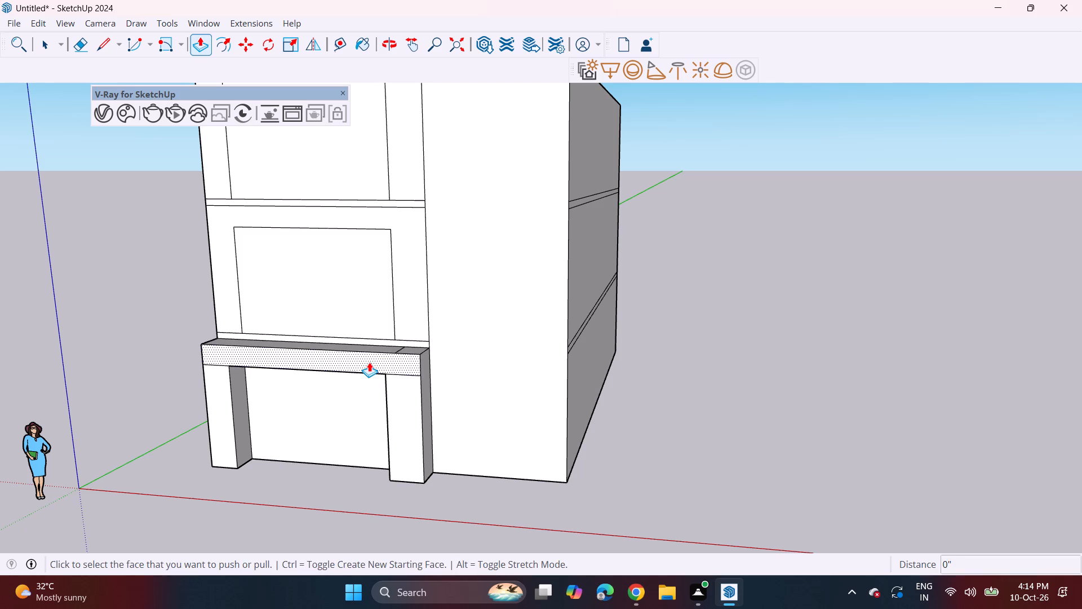
{"action": "left_click", "coordinate": [369, 362]}
{"action": "left_click", "coordinate": [361, 368]}
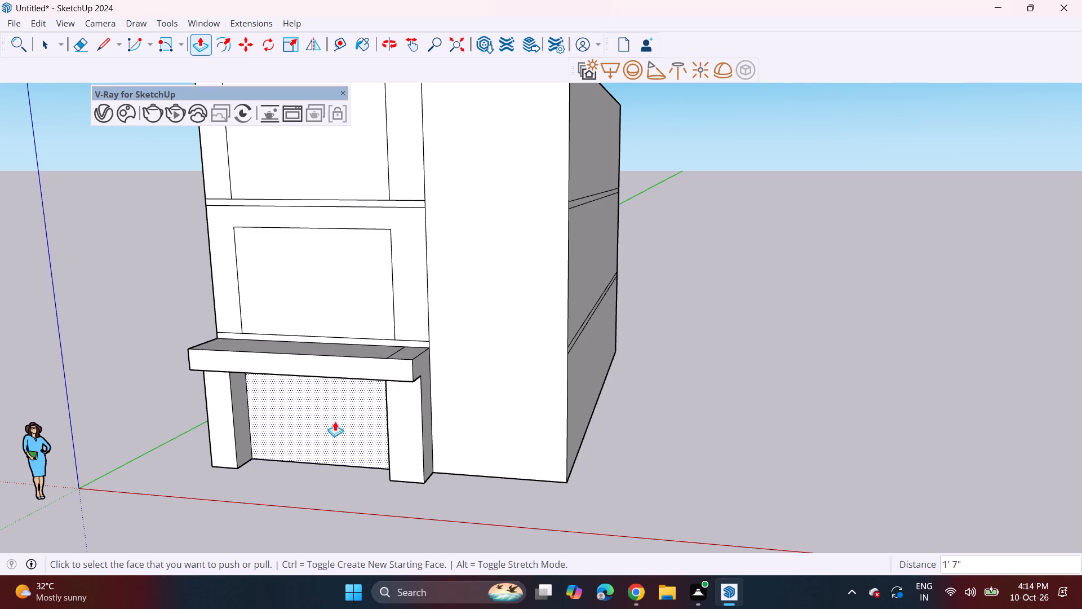
Push the bottom-tier opening face inward about 5" to cut the opening through the wall.
{"action": "middle_click_drag", "start_coordinate": [345, 427], "coordinate": [454, 373]}
{"action": "key", "text": "space"}
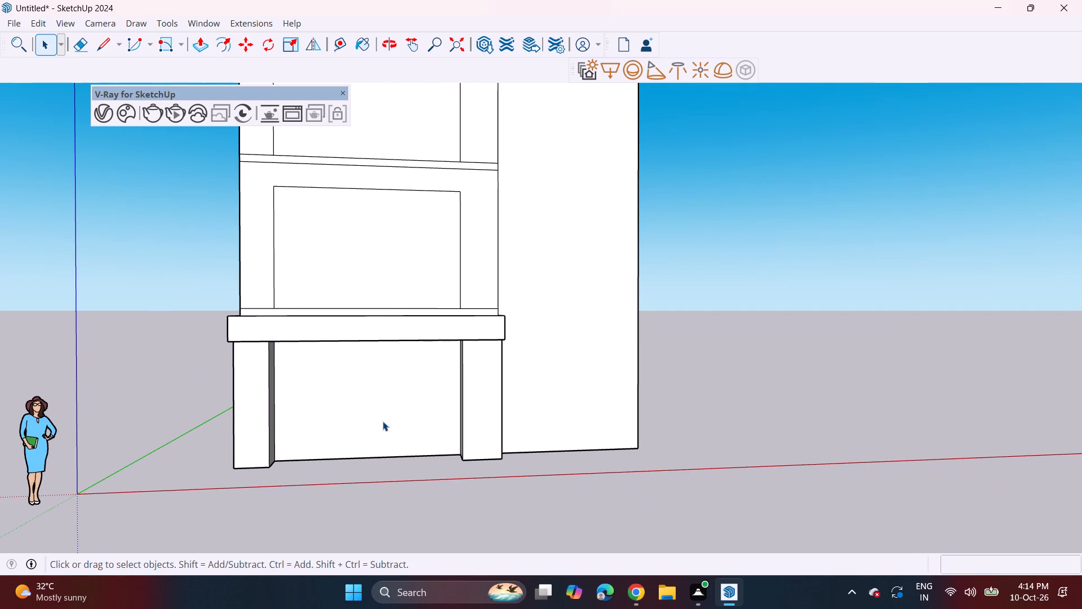
{"action": "key", "text": "p"}
{"action": "left_click", "coordinate": [382, 429]}
{"action": "left_click", "coordinate": [382, 417]}
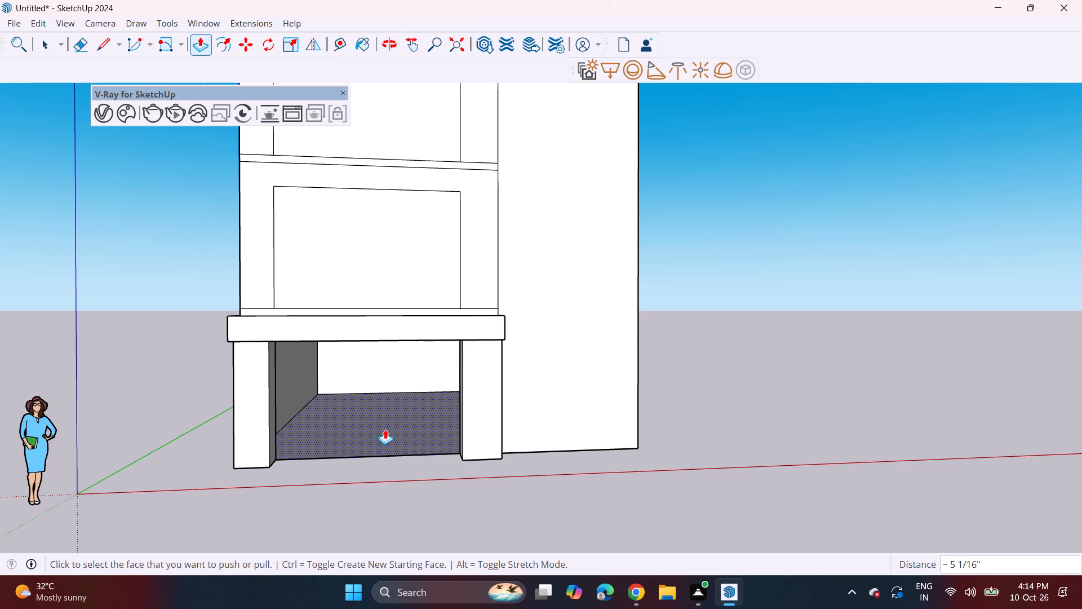
Push/Pull the lower floor-band face outward 3'8" to form a slab over the lintel.
{"action": "middle_click_drag", "start_coordinate": [389, 425], "coordinate": [380, 413]}
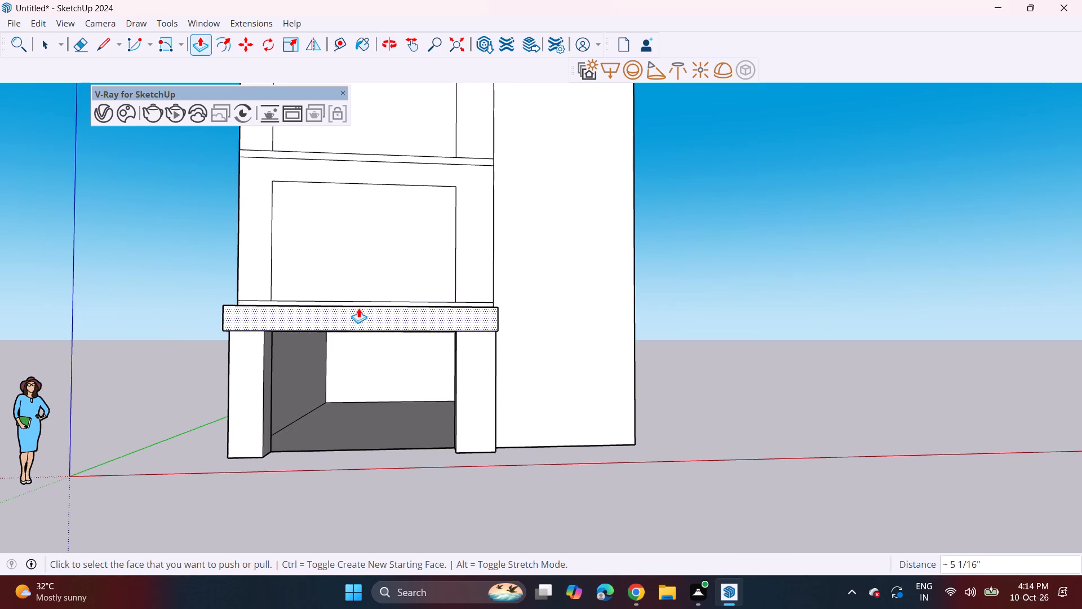
{"action": "middle_click_drag", "start_coordinate": [356, 293], "coordinate": [325, 383]}
{"action": "scroll", "coordinate": [336, 361], "scroll_direction": "up", "scroll_amount": 4}
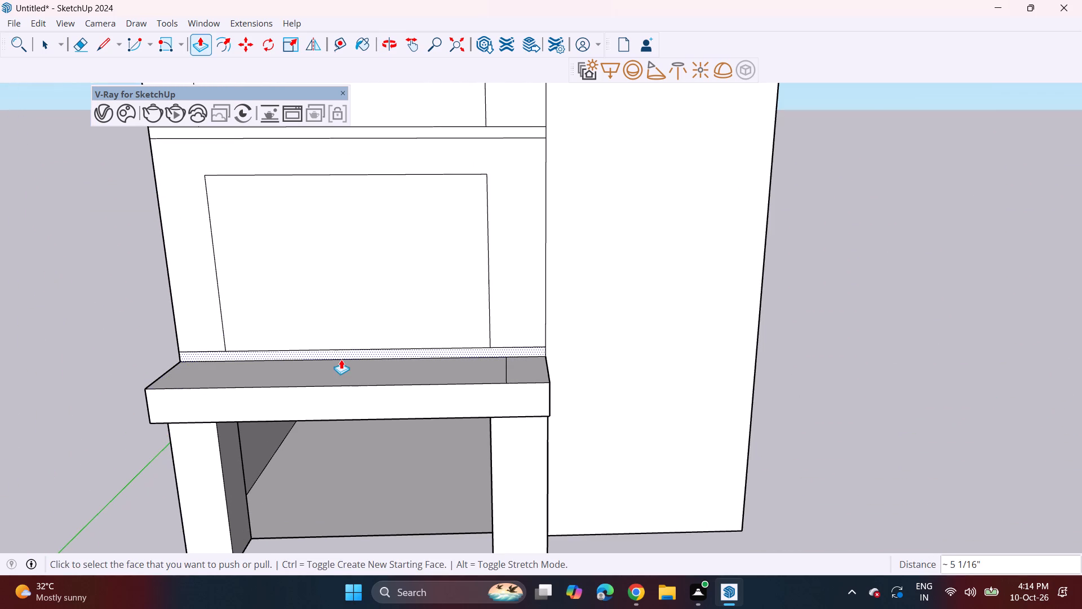
{"action": "left_click", "coordinate": [341, 359]}
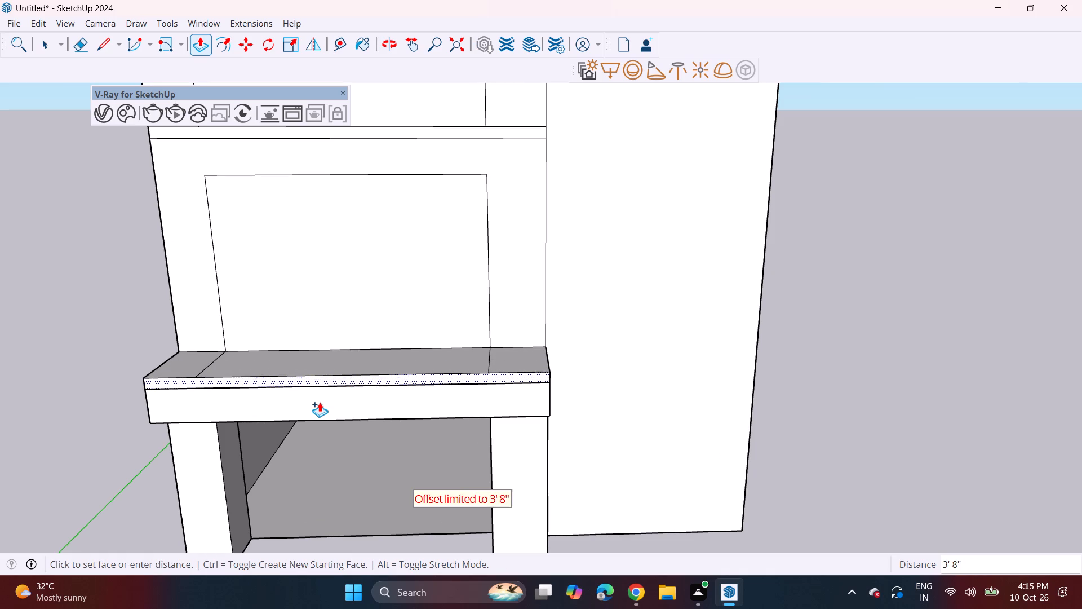
{"action": "left_click", "coordinate": [320, 402]}
Extend the slab's right end face outward about 6 7/8" past the lintel.
{"action": "middle_click_drag", "start_coordinate": [519, 401], "coordinate": [301, 398]}
{"action": "scroll", "coordinate": [490, 387], "scroll_direction": "up", "scroll_amount": 4}
{"action": "left_click", "coordinate": [501, 376]}
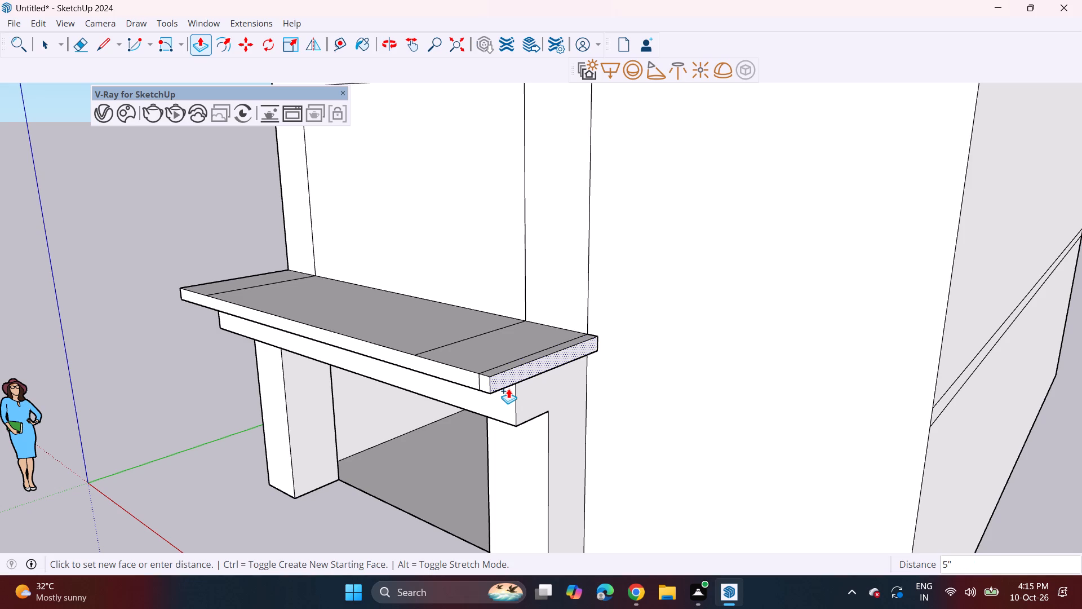
{"action": "left_click", "coordinate": [512, 394]}
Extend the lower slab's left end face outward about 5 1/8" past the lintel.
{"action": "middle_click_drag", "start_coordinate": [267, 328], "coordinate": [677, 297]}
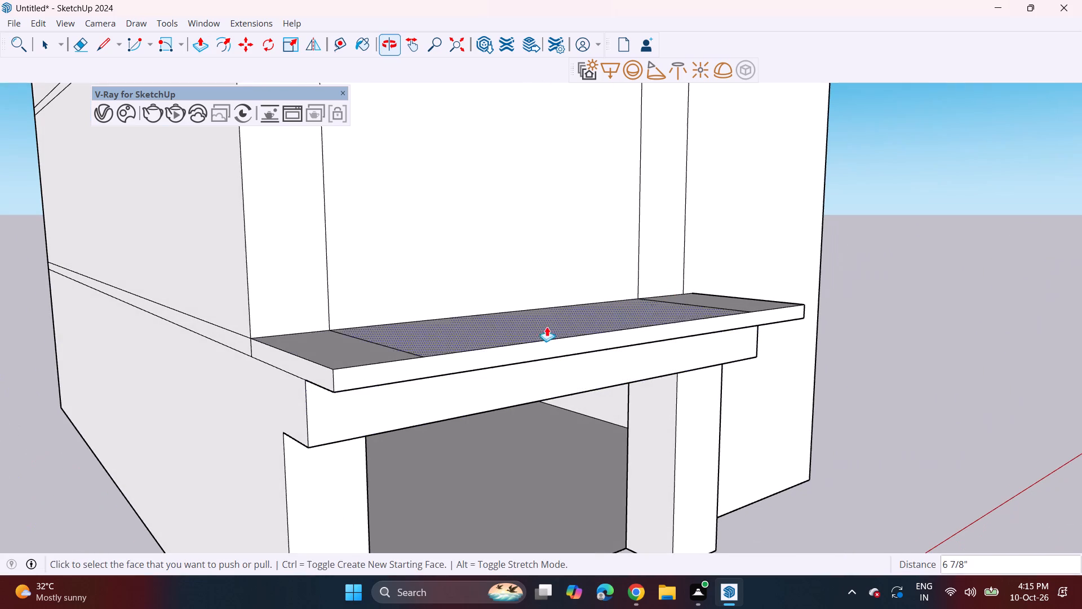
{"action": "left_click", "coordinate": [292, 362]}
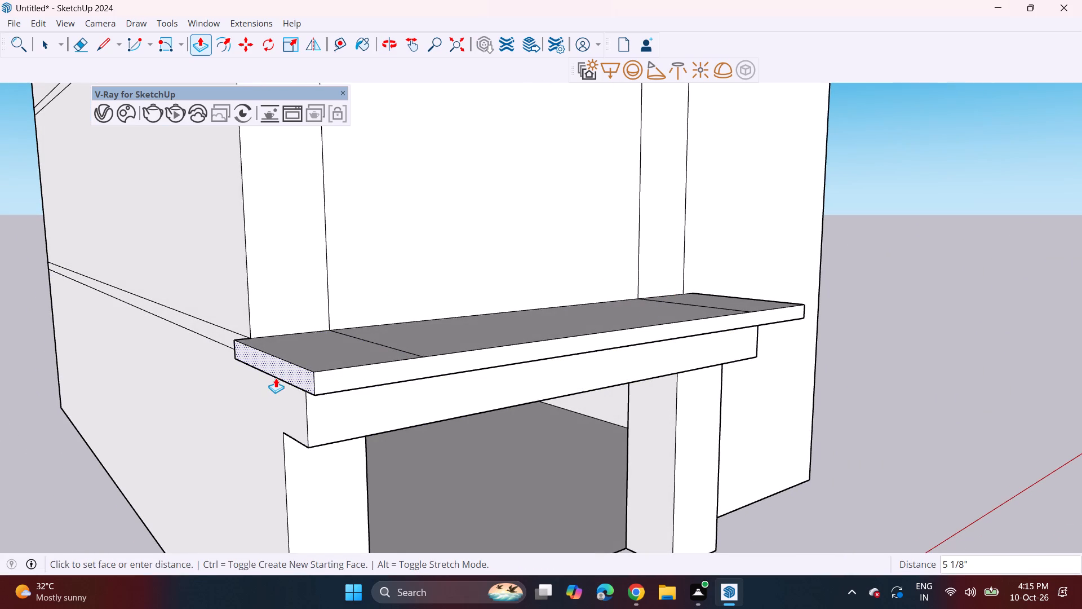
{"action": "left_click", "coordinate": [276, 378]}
Push/Pull the middle-tier frame face around the opening outward 5' 2 3/4" above the lower slab.
{"action": "middle_click_drag", "start_coordinate": [450, 366], "coordinate": [279, 287]}
{"action": "scroll", "coordinate": [381, 302], "scroll_direction": "down", "scroll_amount": 2}
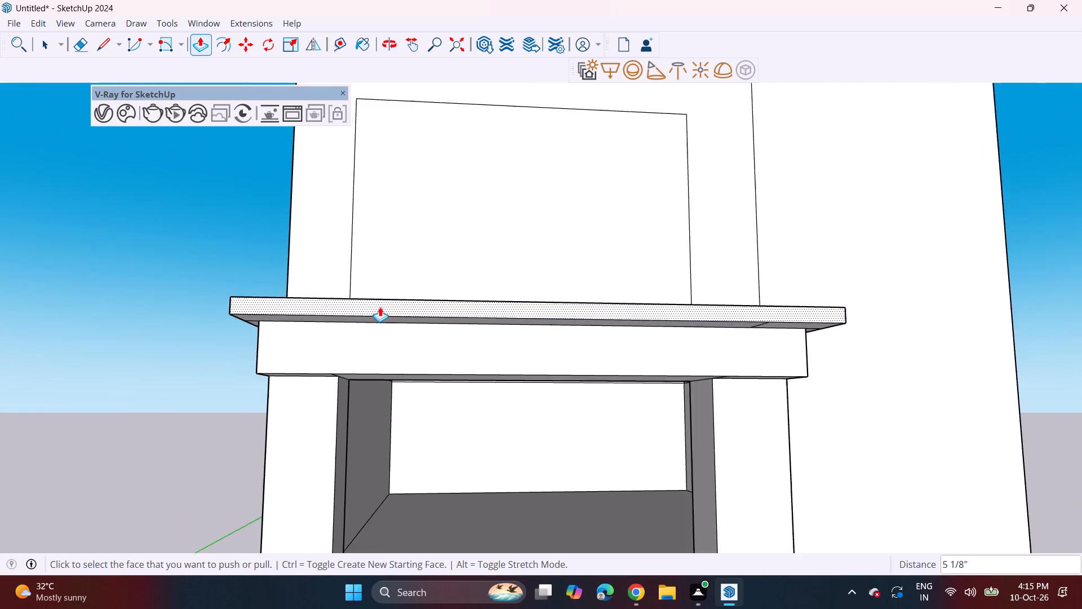
{"action": "middle_click_drag", "start_coordinate": [425, 314], "coordinate": [348, 373]}
{"action": "scroll", "coordinate": [333, 341], "scroll_direction": "down", "scroll_amount": 2}
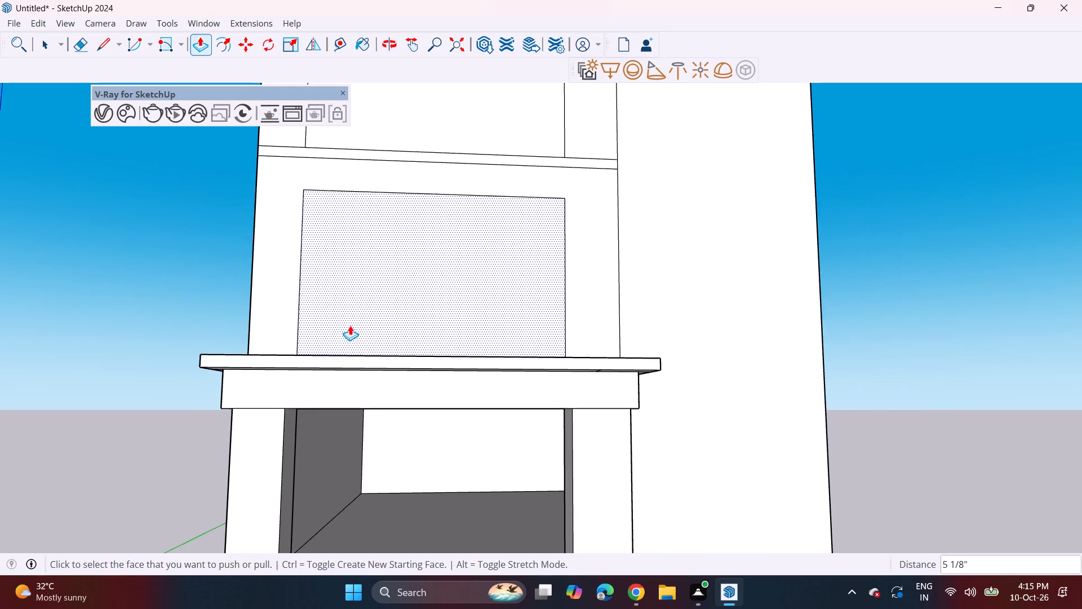
{"action": "middle_click_drag", "start_coordinate": [350, 326], "coordinate": [301, 405]}
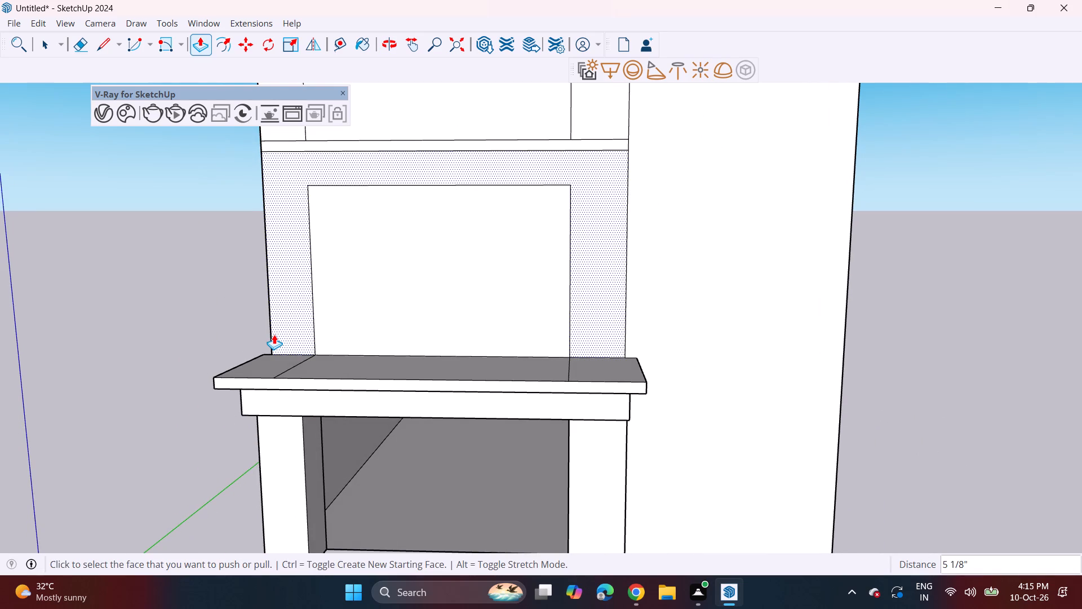
{"action": "left_click", "coordinate": [277, 325]}
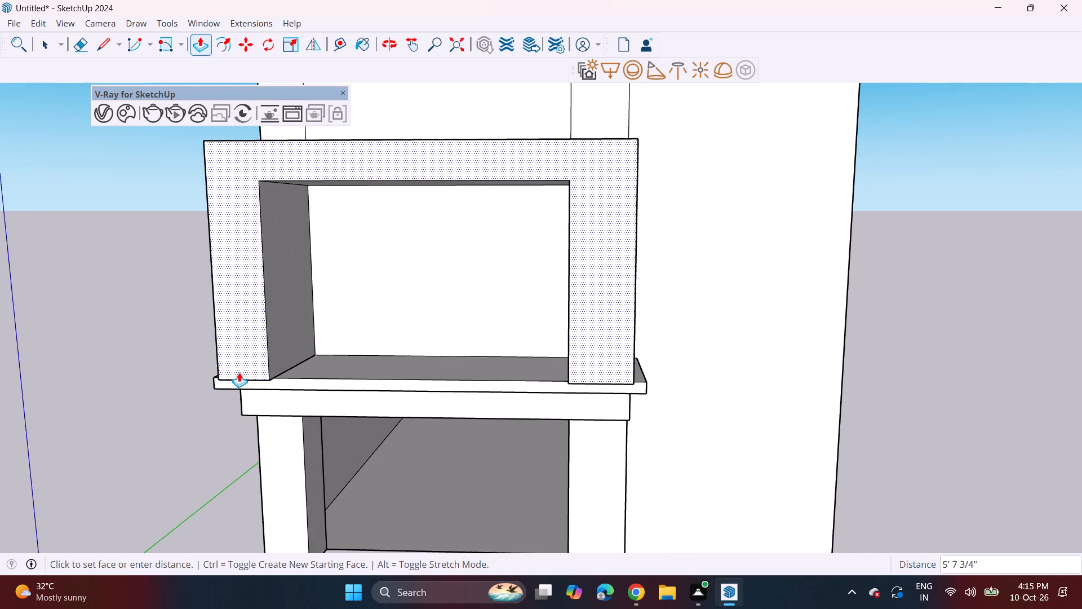
{"action": "left_click", "coordinate": [285, 383]}
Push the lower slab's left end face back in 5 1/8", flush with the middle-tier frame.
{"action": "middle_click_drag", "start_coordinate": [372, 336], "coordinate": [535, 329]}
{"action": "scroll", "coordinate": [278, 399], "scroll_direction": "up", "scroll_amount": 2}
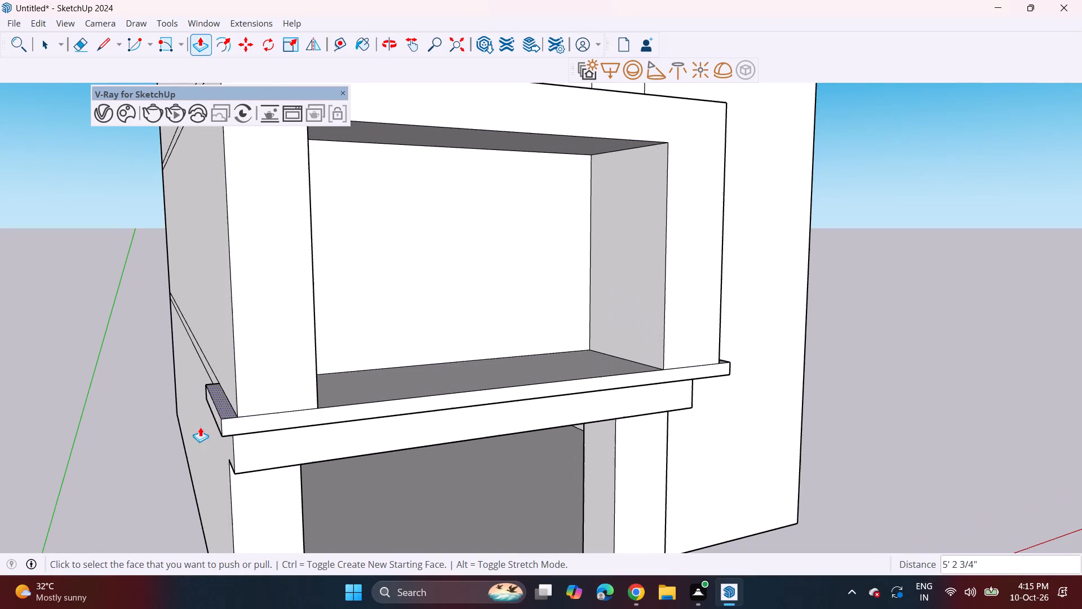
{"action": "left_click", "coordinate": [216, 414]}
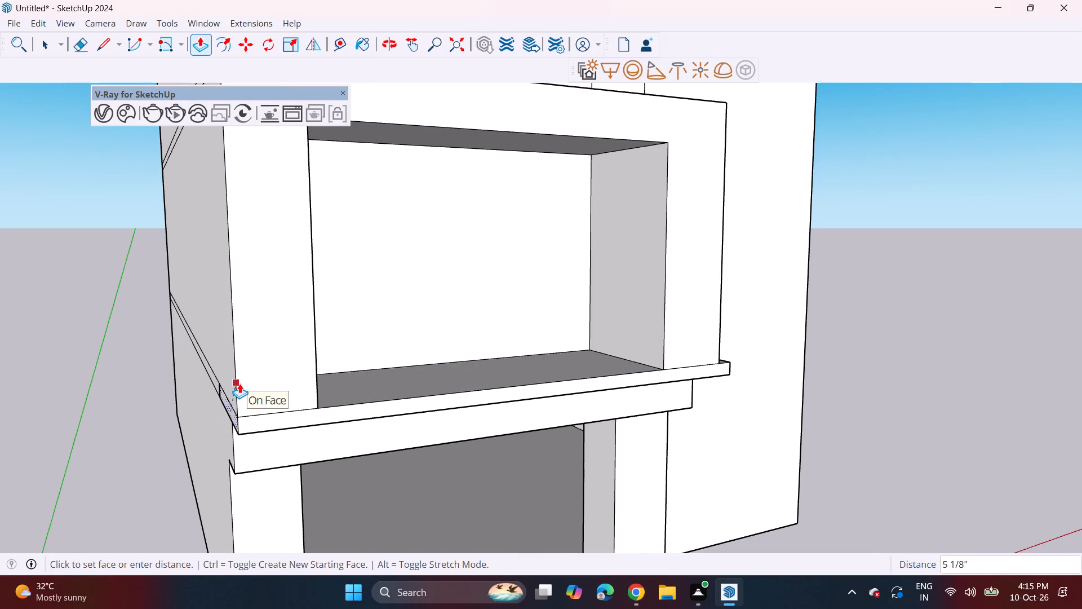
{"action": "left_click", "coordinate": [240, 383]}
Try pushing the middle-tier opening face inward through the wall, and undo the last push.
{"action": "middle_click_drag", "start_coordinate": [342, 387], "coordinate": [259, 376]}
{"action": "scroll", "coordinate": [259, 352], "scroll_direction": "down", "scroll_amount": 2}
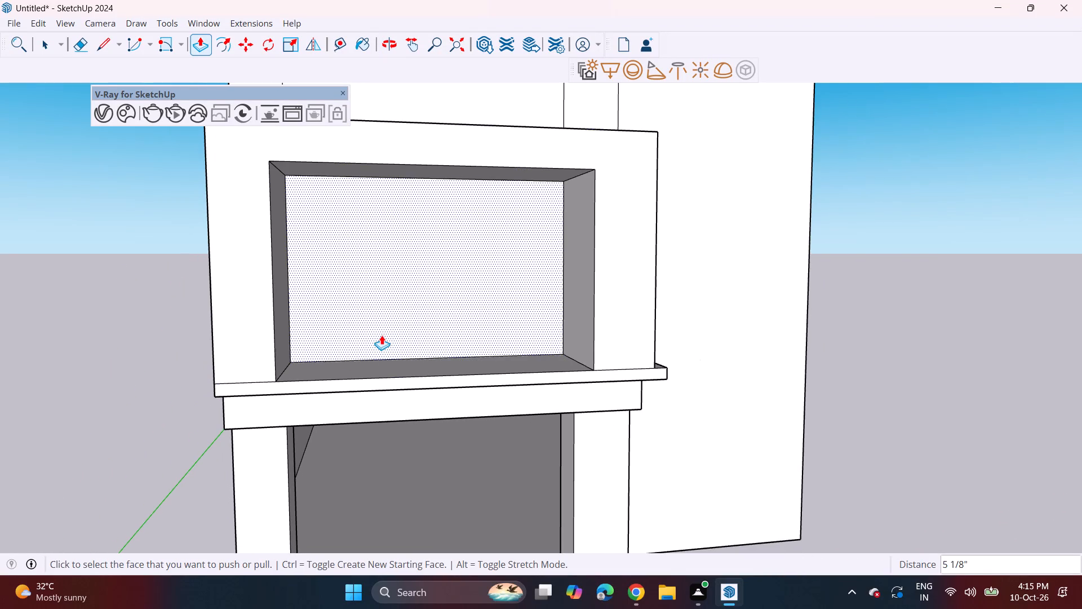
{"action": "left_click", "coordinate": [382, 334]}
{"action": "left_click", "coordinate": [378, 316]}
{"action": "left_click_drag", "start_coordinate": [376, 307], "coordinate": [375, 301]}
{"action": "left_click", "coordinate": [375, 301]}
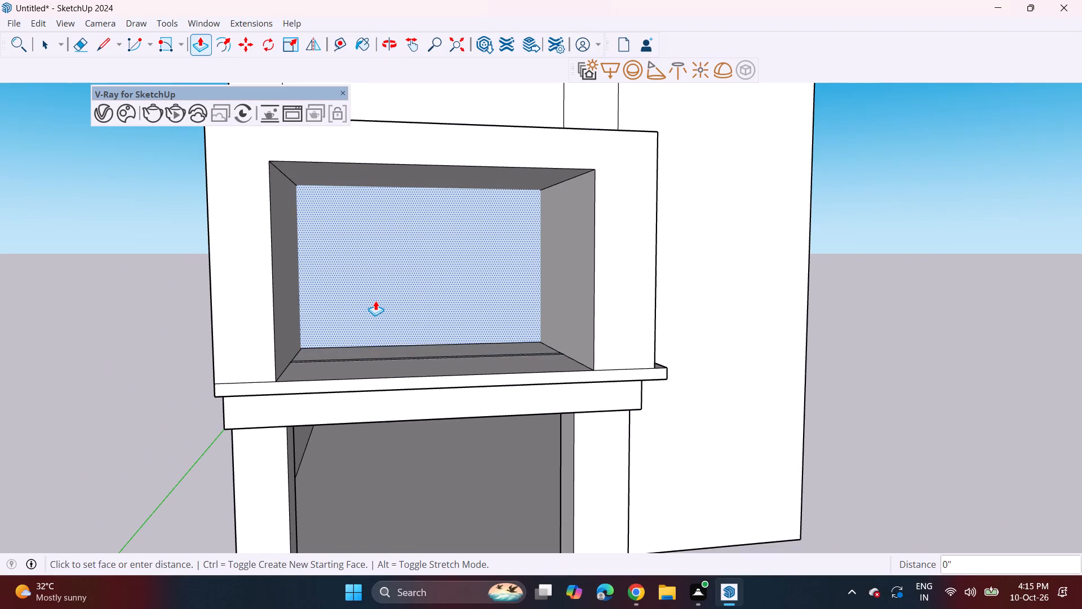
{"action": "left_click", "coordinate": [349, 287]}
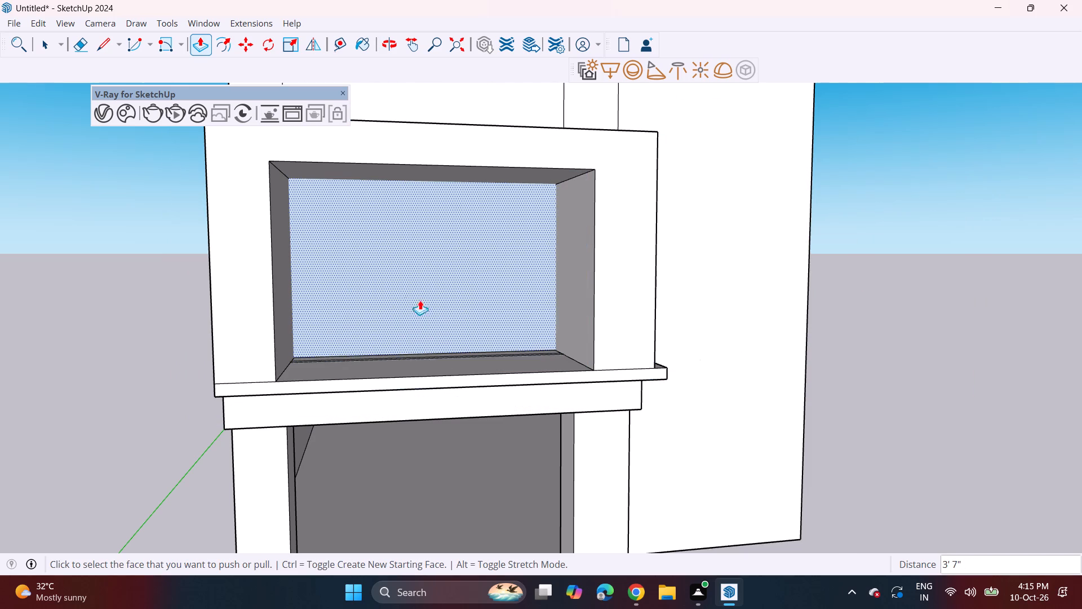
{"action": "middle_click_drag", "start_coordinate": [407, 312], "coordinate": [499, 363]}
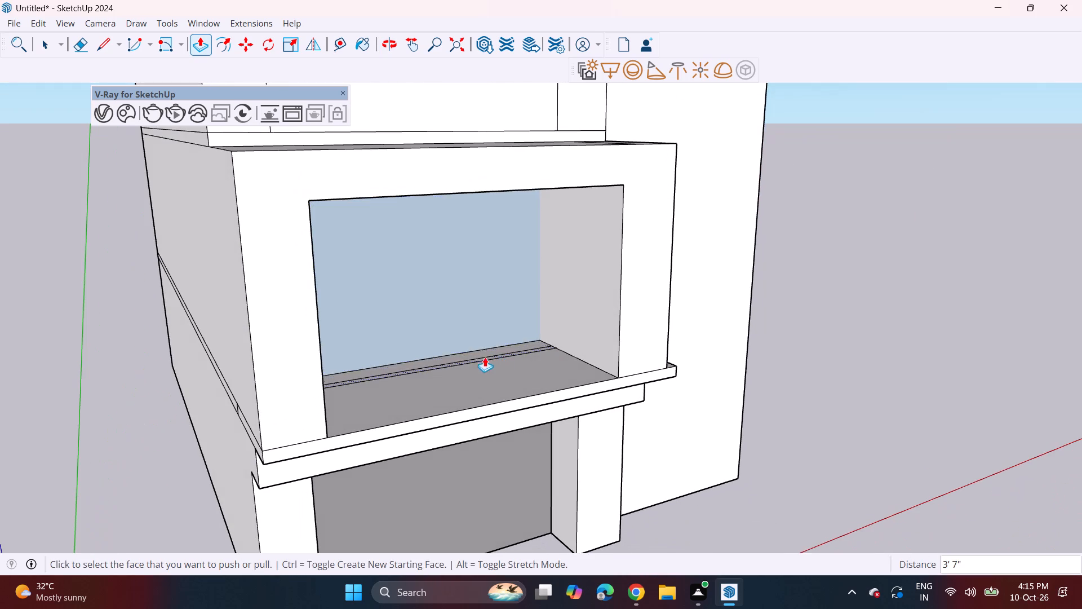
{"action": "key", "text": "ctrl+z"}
Push the middle-tier opening face deep into the building in stages of about 5' 3 7/16", 4' 10 1/16" and 27' 1/16".
{"action": "left_click", "coordinate": [445, 312]}
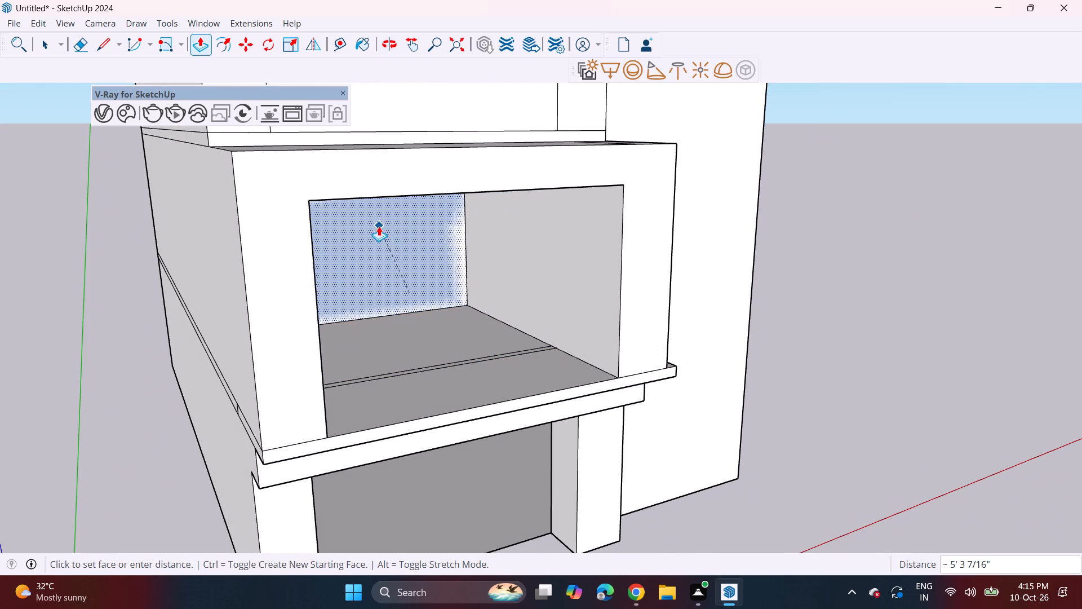
{"action": "left_click", "coordinate": [386, 240]}
{"action": "middle_click_drag", "start_coordinate": [446, 333], "coordinate": [448, 359]}
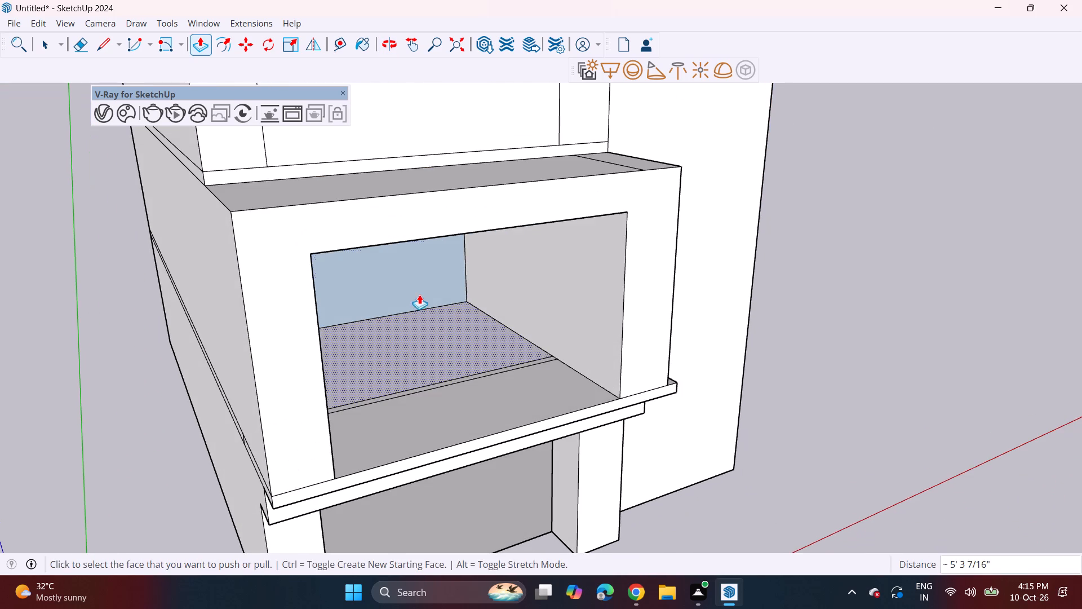
{"action": "left_click", "coordinate": [419, 293]}
{"action": "left_click", "coordinate": [394, 268]}
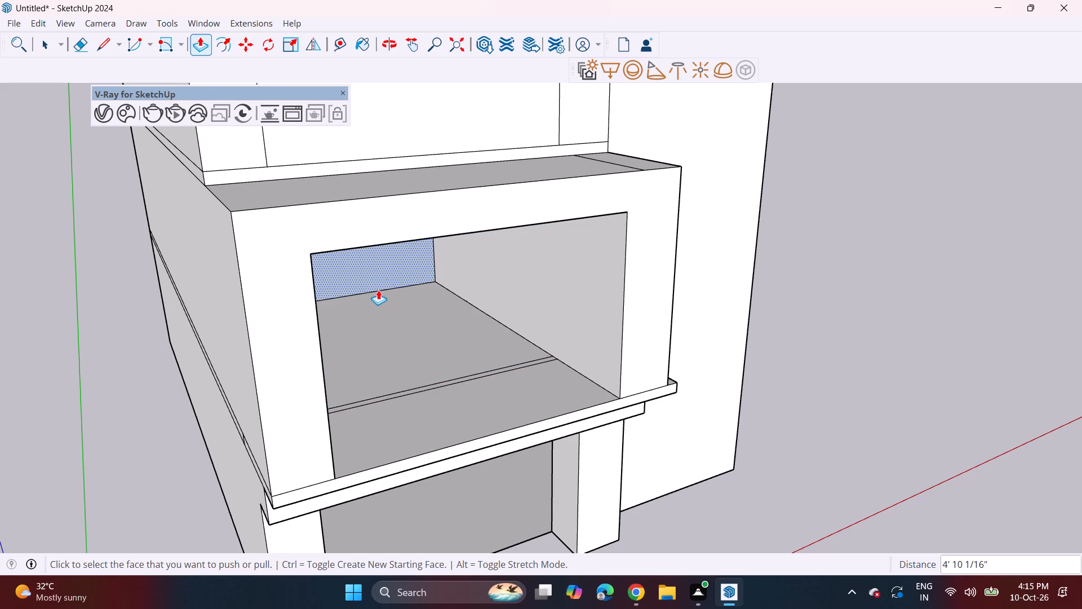
{"action": "middle_click_drag", "start_coordinate": [382, 277], "coordinate": [416, 234]}
{"action": "left_click", "coordinate": [413, 257]}
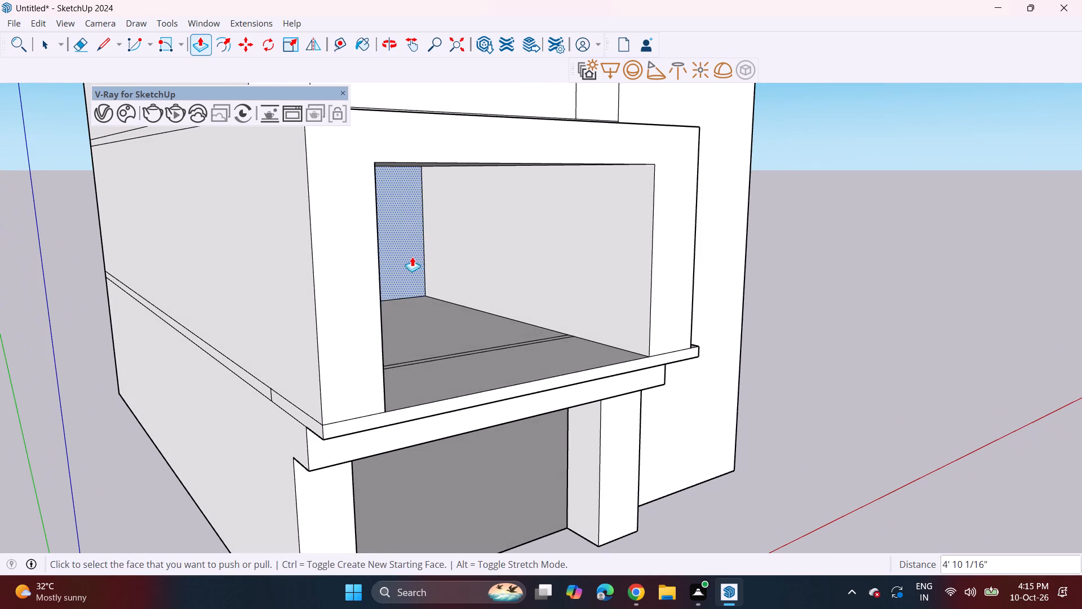
{"action": "left_click", "coordinate": [97, 228]}
Push/Pull the upper floor-band face outward 5' 2 3/4" to form a slab over the middle-tier frame.
{"action": "middle_click_drag", "start_coordinate": [361, 300], "coordinate": [194, 267]}
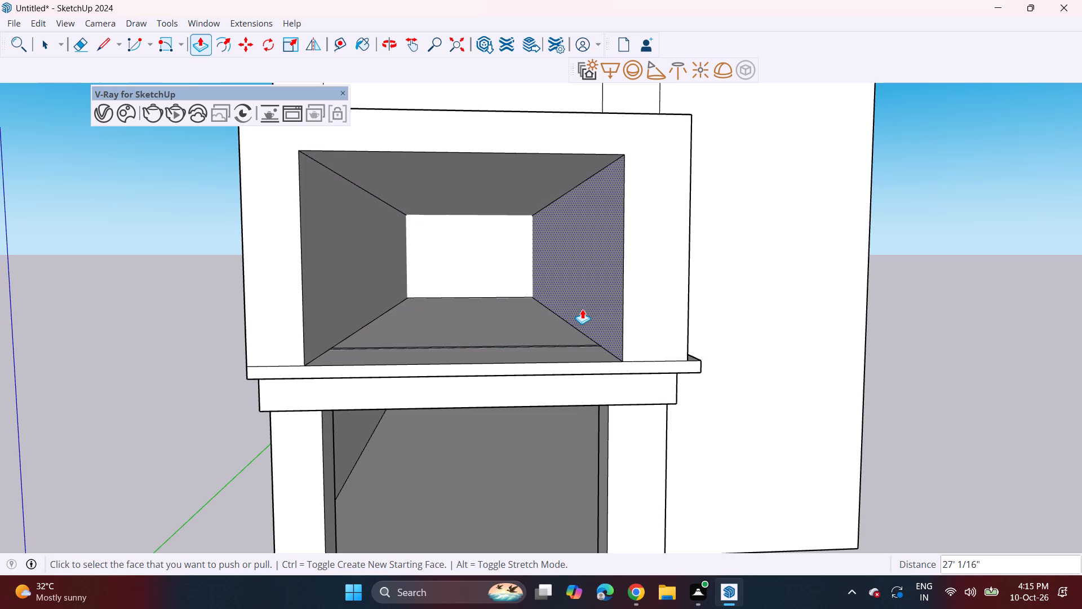
{"action": "scroll", "coordinate": [437, 297], "scroll_direction": "down", "scroll_amount": 2}
{"action": "middle_click_drag", "start_coordinate": [509, 303], "coordinate": [473, 283]}
{"action": "middle_click_drag", "start_coordinate": [449, 300], "coordinate": [305, 334]}
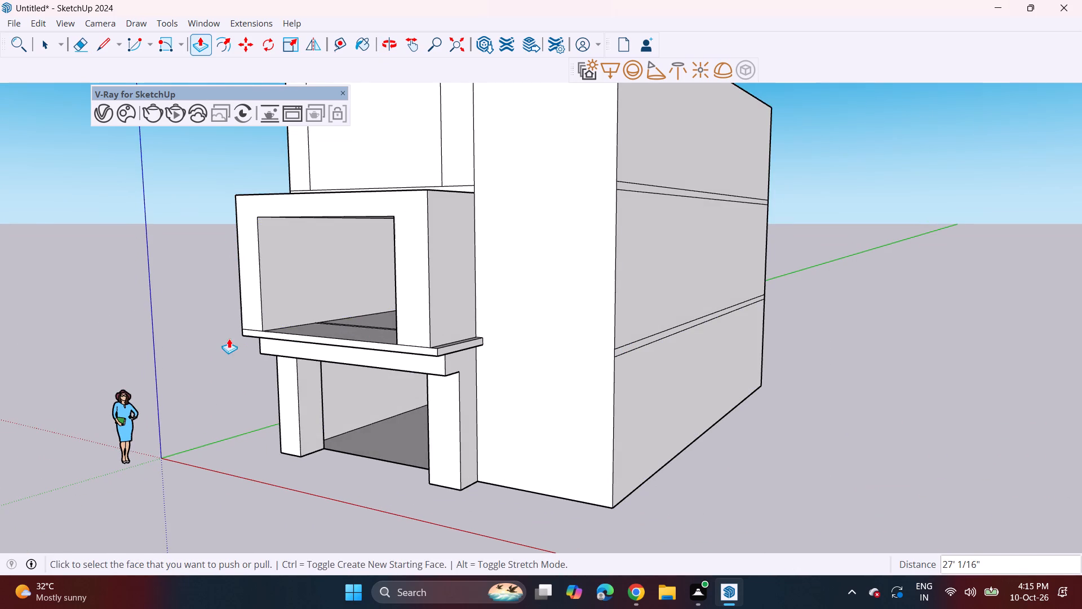
{"action": "middle_click_drag", "start_coordinate": [236, 346], "coordinate": [369, 316]}
{"action": "middle_click_drag", "start_coordinate": [380, 283], "coordinate": [349, 435]}
{"action": "middle_click_drag", "start_coordinate": [347, 429], "coordinate": [402, 440]}
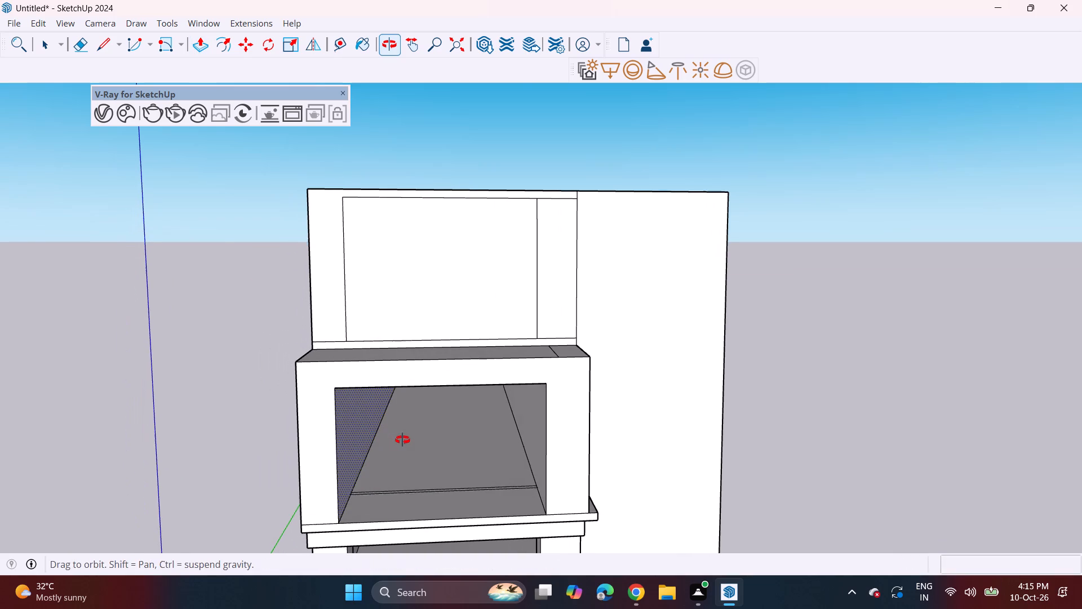
{"action": "middle_click_drag", "start_coordinate": [402, 440], "coordinate": [403, 440]}
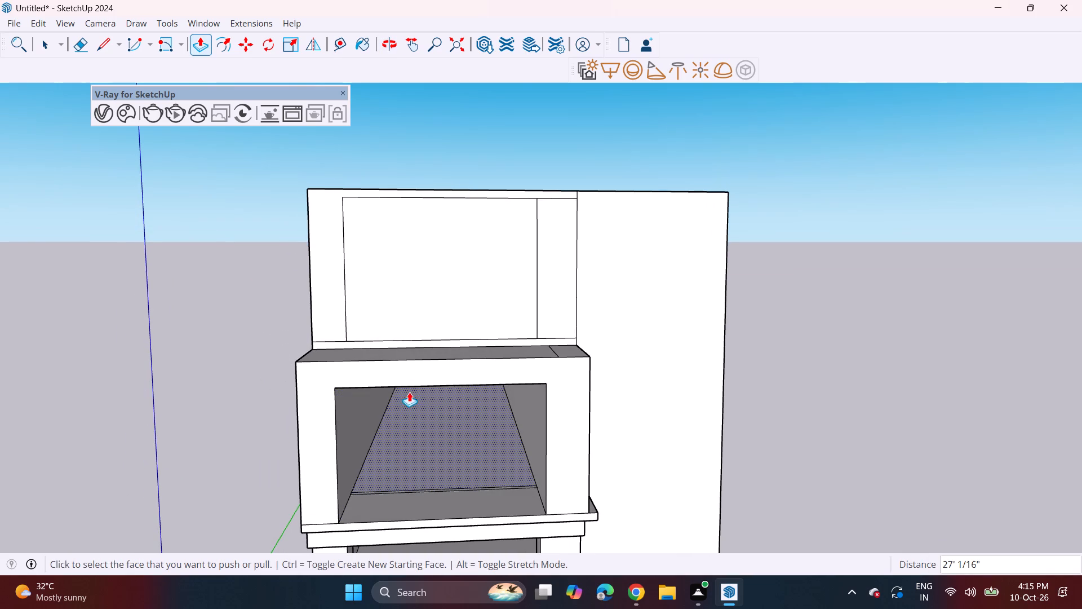
{"action": "middle_click_drag", "start_coordinate": [433, 329], "coordinate": [351, 387]}
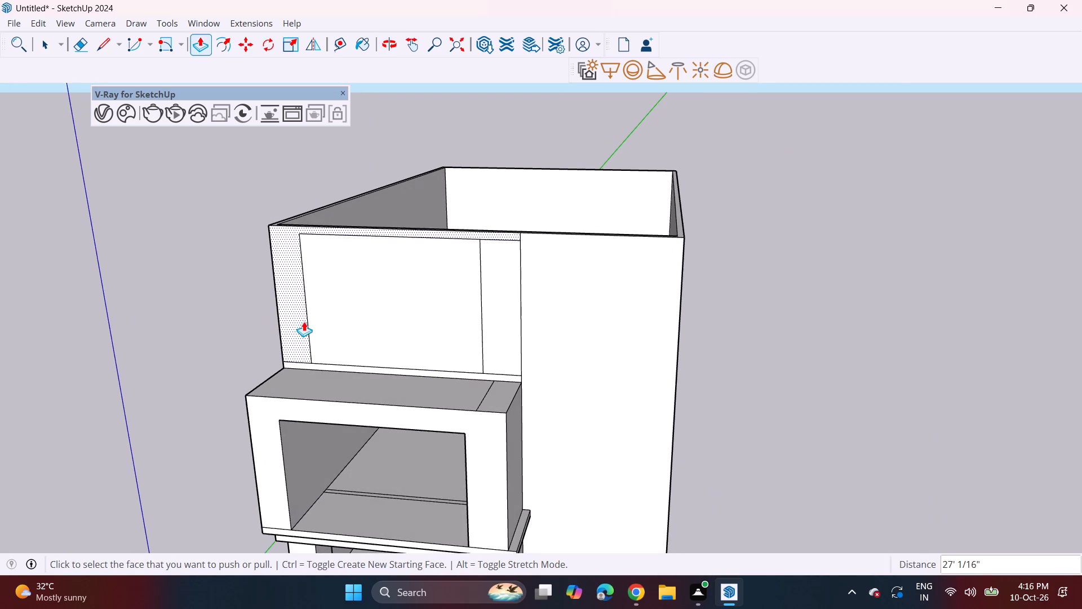
{"action": "left_click", "coordinate": [391, 372]}
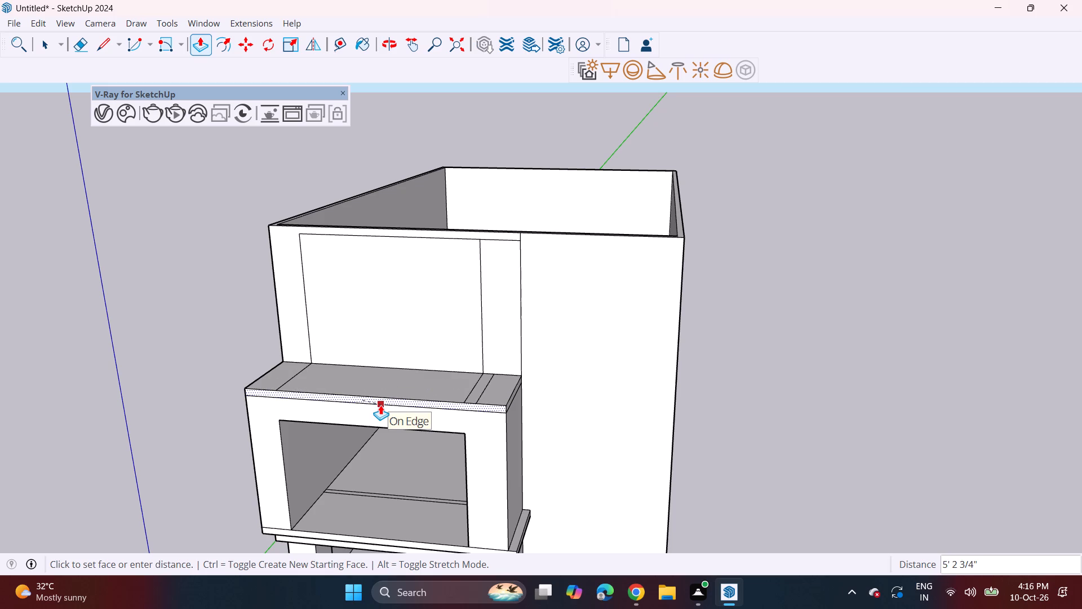
{"action": "left_click", "coordinate": [370, 409]}
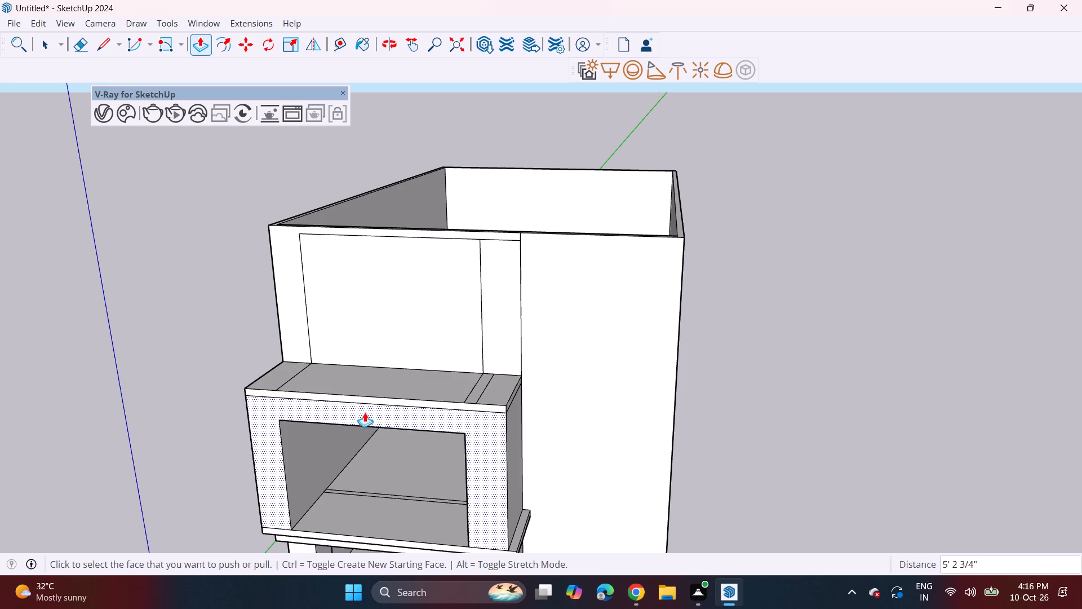
Extend the upper slab's front face outward about 10 1/4" beyond the middle-tier frame.
{"action": "left_click", "coordinate": [381, 402]}
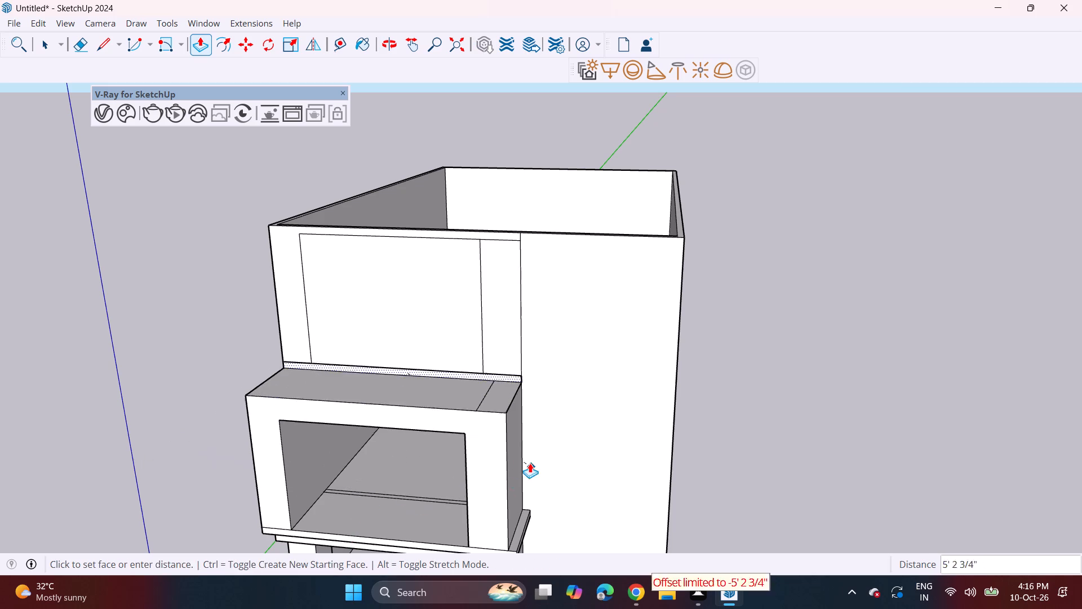
{"action": "middle_click_drag", "start_coordinate": [495, 475], "coordinate": [188, 437]}
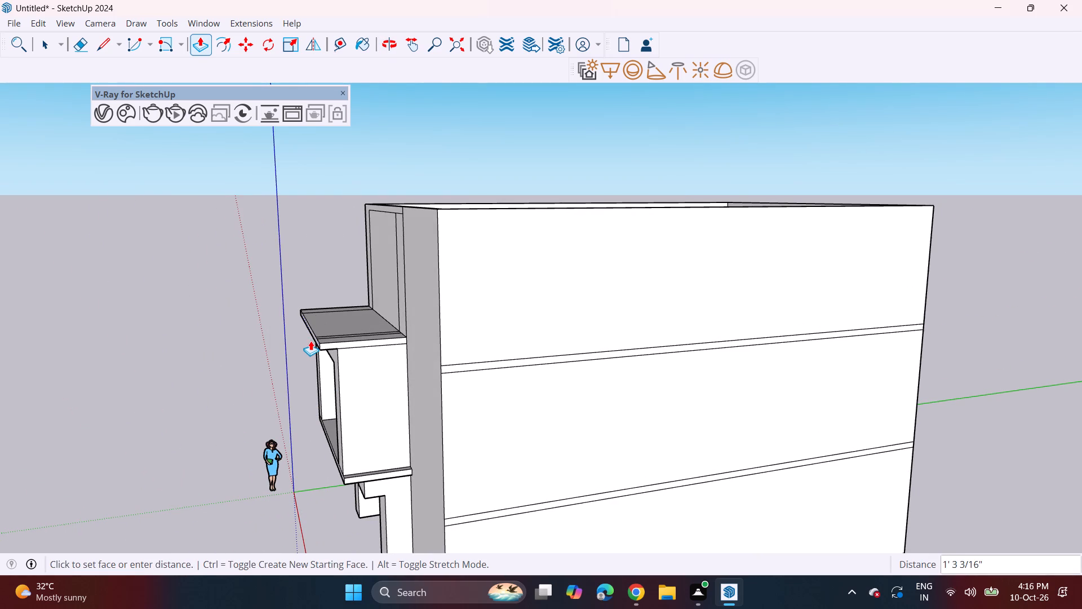
{"action": "scroll", "coordinate": [322, 332], "scroll_direction": "up", "scroll_amount": 3}
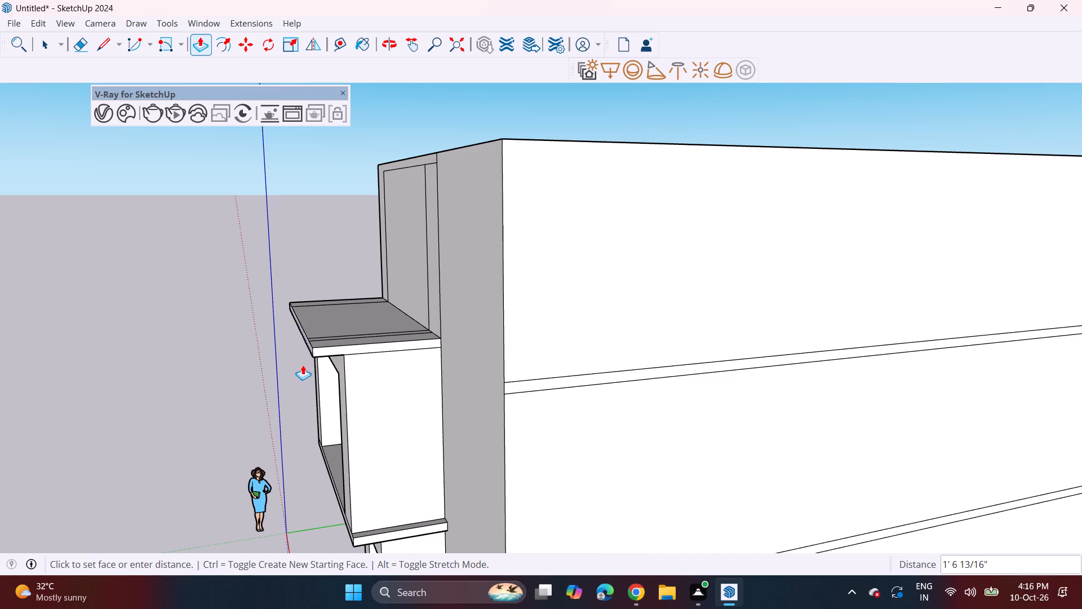
{"action": "scroll", "coordinate": [320, 358], "scroll_direction": "up", "scroll_amount": 2}
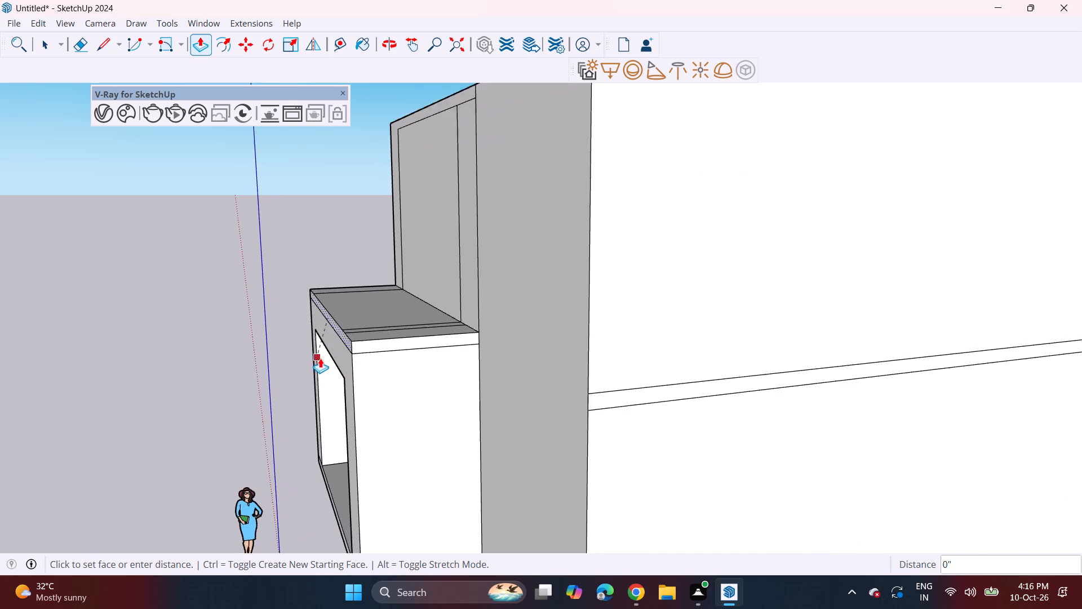
{"action": "scroll", "coordinate": [320, 358], "scroll_direction": "up", "scroll_amount": 7}
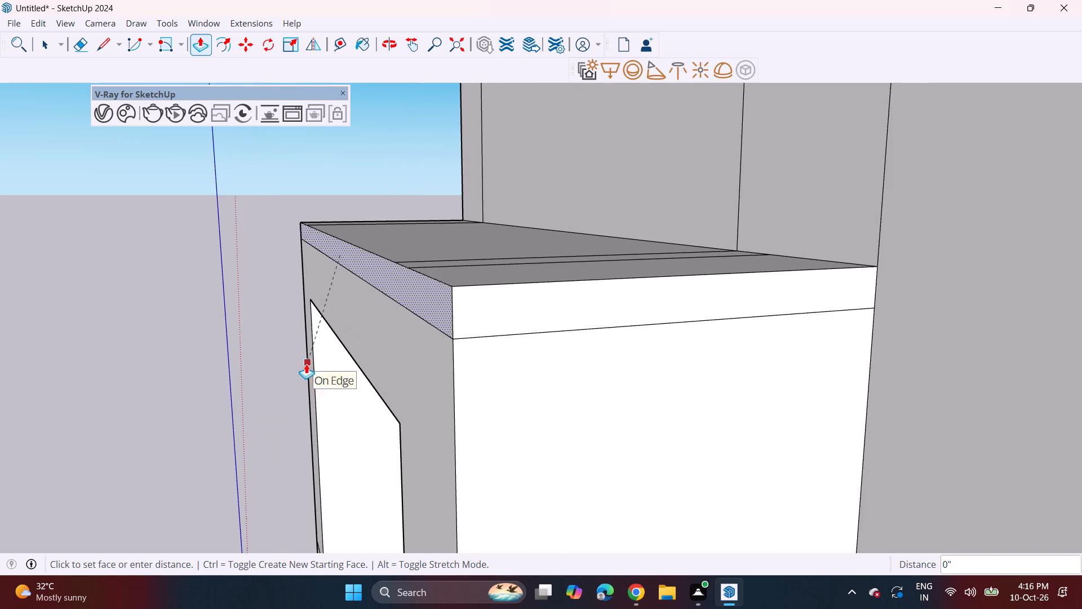
{"action": "left_click", "coordinate": [301, 367]}
Extend the upper slab's right end face outward about 4 5/16" past the middle-tier frame.
{"action": "middle_click_drag", "start_coordinate": [335, 342], "coordinate": [426, 364]}
{"action": "scroll", "coordinate": [438, 336], "scroll_direction": "down", "scroll_amount": 7}
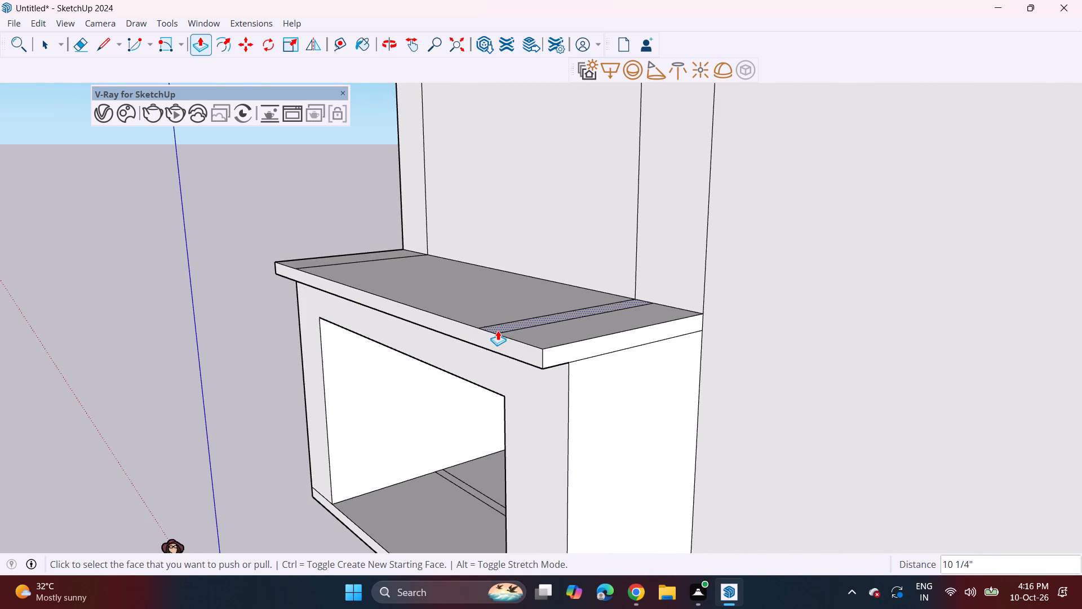
{"action": "left_click", "coordinate": [560, 353]}
{"action": "left_click", "coordinate": [567, 361]}
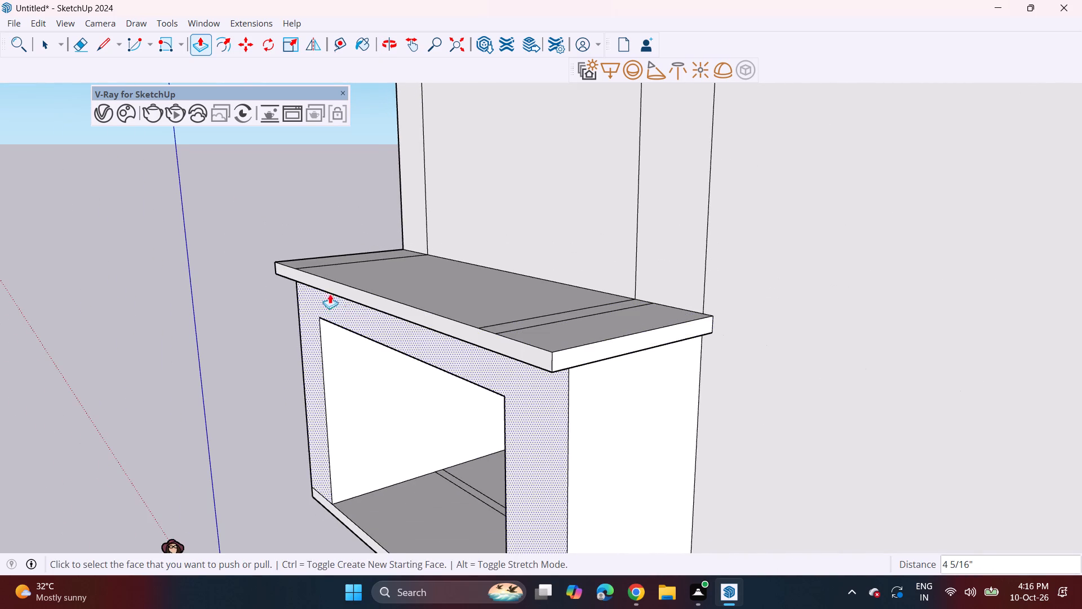
Draw a short vertical line across the upper floor band at the building's front-left corner to separate the slab's end face.
{"action": "middle_click_drag", "start_coordinate": [323, 293], "coordinate": [758, 301]}
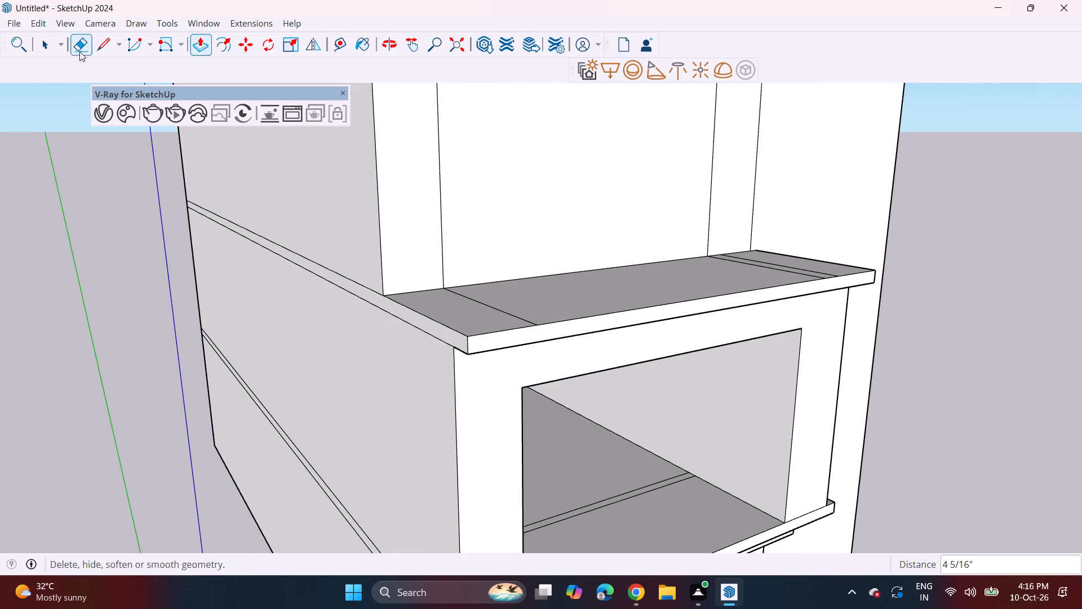
{"action": "left_click", "coordinate": [94, 46]}
{"action": "left_click", "coordinate": [97, 46]}
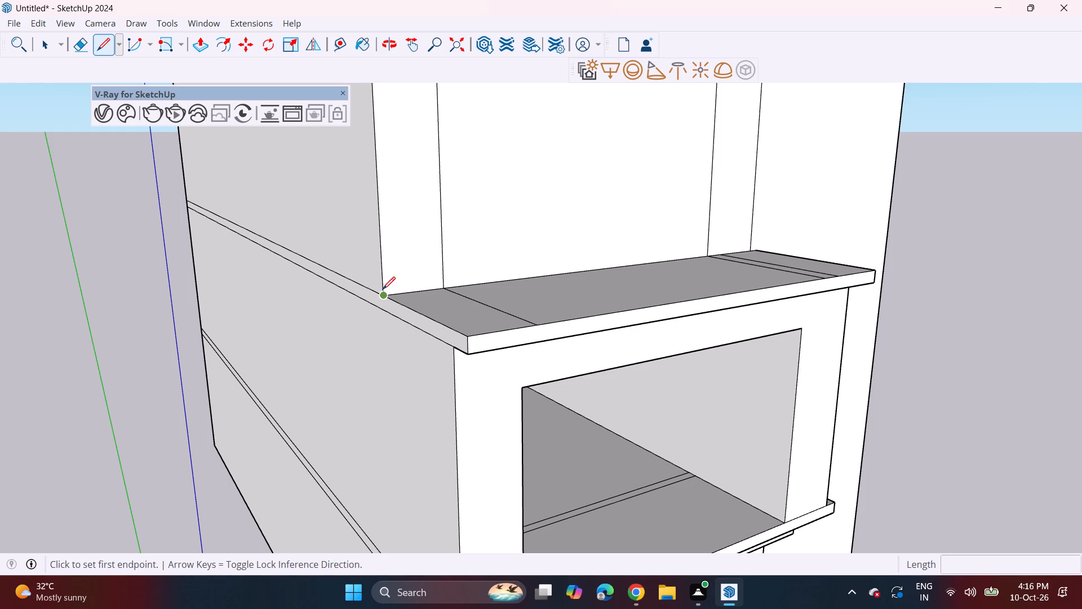
{"action": "left_click", "coordinate": [383, 289]}
{"action": "left_click", "coordinate": [383, 315]}
{"action": "key", "text": "space"}
Extend the upper slab's left end face outward about 7 7/16" past the middle-tier frame.
{"action": "key", "text": "p"}
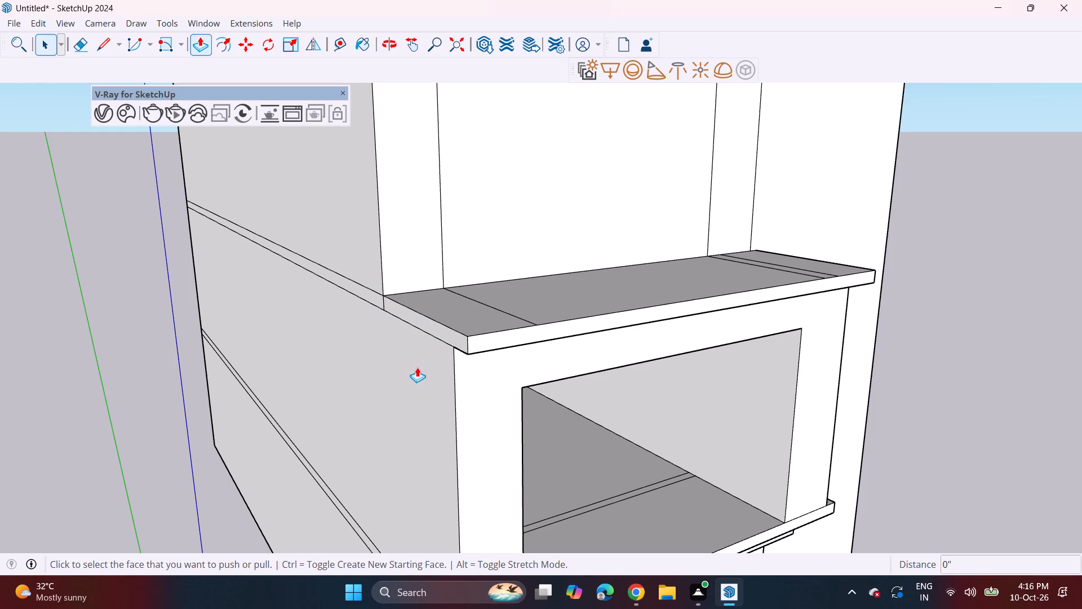
{"action": "left_click", "coordinate": [440, 334]}
{"action": "left_click", "coordinate": [422, 345]}
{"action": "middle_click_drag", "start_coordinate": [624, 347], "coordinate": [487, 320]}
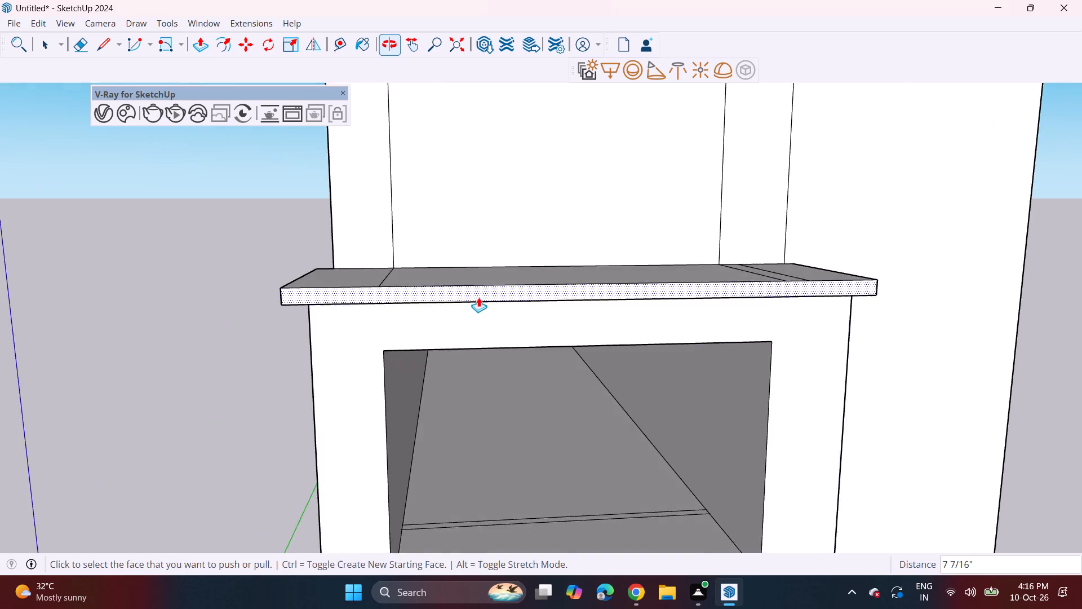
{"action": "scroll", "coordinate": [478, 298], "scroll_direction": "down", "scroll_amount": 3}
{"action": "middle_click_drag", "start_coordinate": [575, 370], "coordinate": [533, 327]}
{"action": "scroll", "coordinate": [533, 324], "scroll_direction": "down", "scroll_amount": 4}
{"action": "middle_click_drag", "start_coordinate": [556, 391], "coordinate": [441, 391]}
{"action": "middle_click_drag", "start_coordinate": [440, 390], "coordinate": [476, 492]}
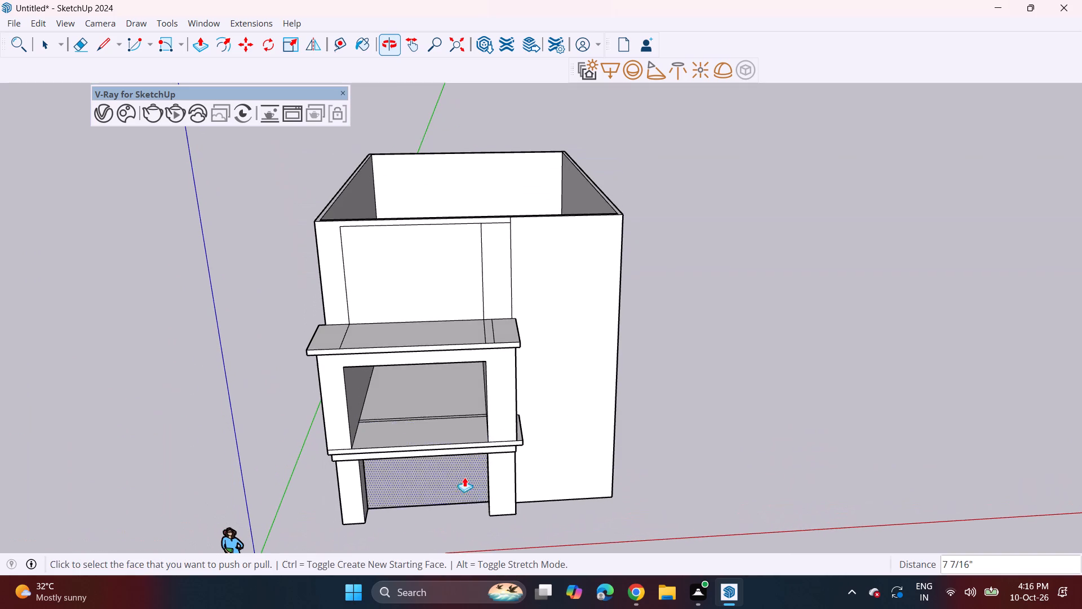
Extend the top-tier frame's front face and its right-hand post outward 6' 1" over the upper slab.
{"action": "left_click", "coordinate": [328, 257]}
{"action": "left_click", "coordinate": [333, 307]}
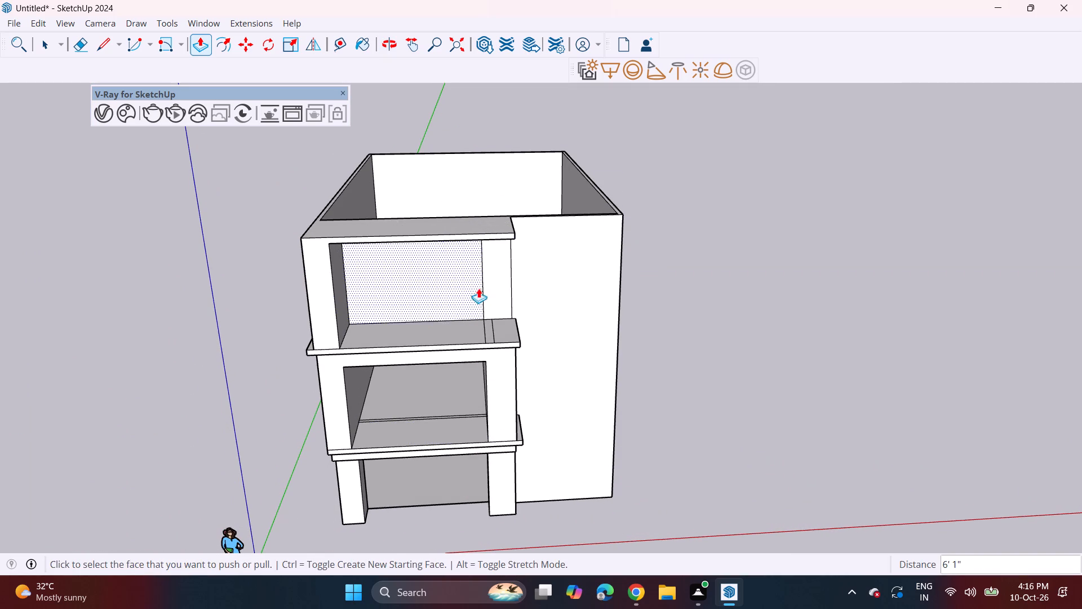
{"action": "double_click", "coordinate": [493, 285]}
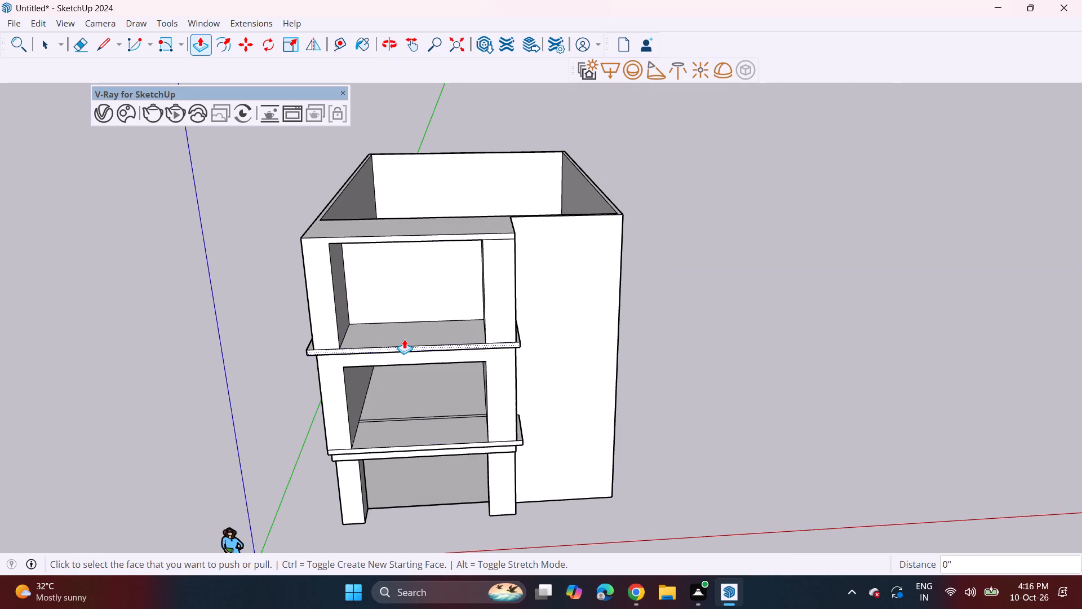
Push the panel inside the top-tier frame inward about 5 1/16" to open it through the front wall.
{"action": "left_click", "coordinate": [403, 301]}
{"action": "left_click", "coordinate": [420, 276]}
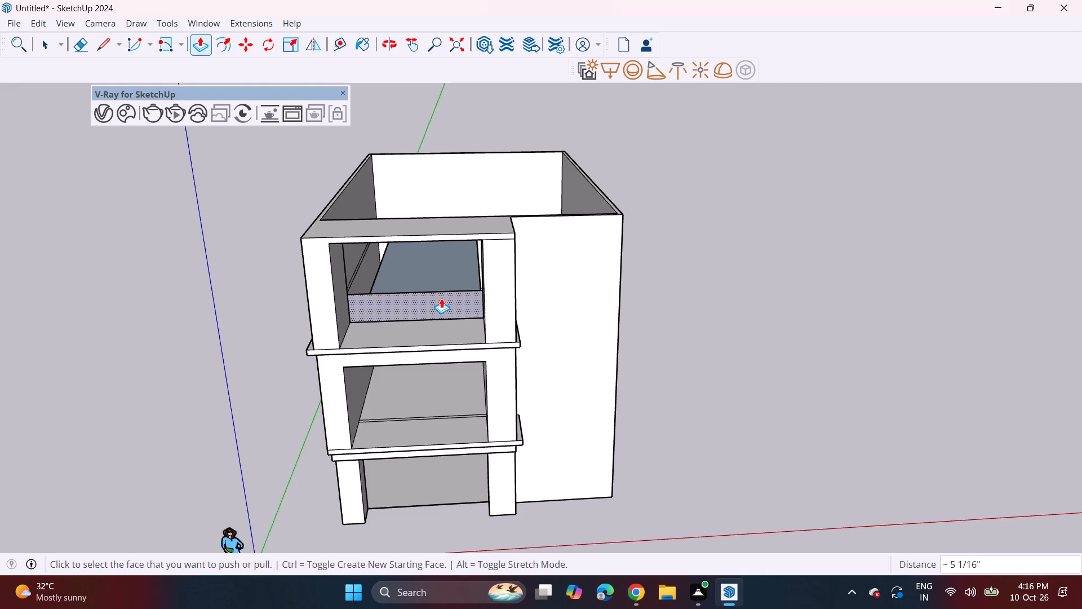
Erase the edges of the leftover block faces standing inside the building below the open top.
{"action": "middle_click_drag", "start_coordinate": [436, 298], "coordinate": [339, 517]}
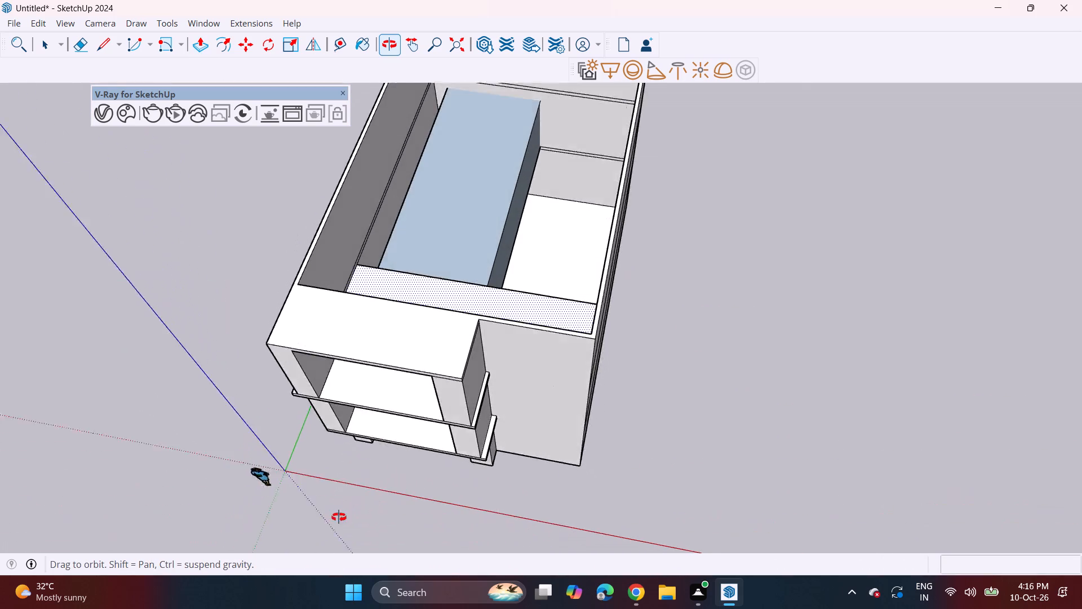
{"action": "middle_click_drag", "start_coordinate": [339, 517], "coordinate": [151, 406]}
{"action": "middle_click_drag", "start_coordinate": [610, 208], "coordinate": [309, 292]}
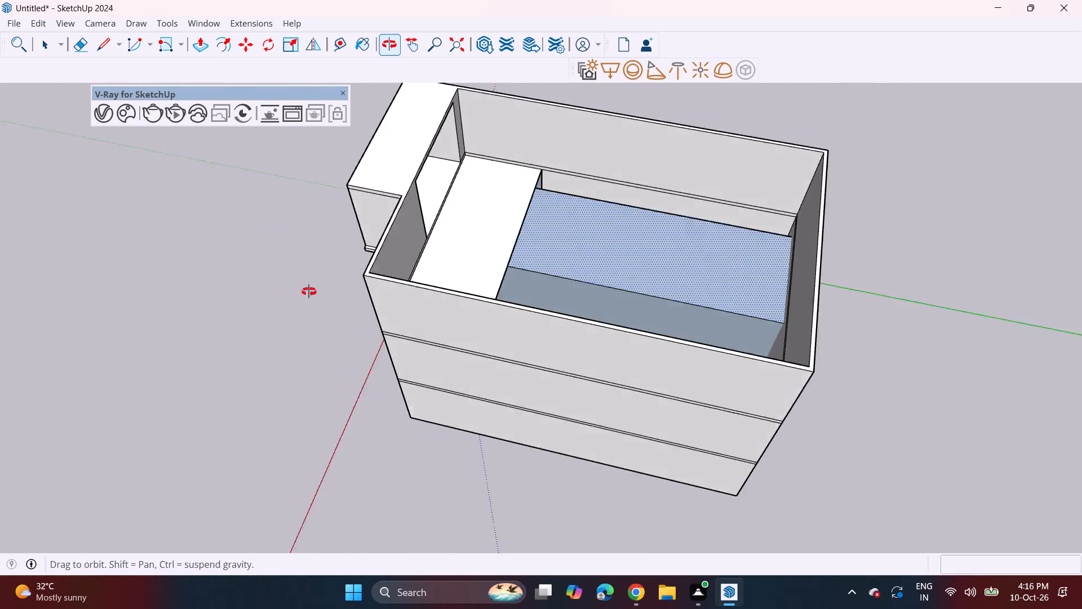
{"action": "middle_click_drag", "start_coordinate": [309, 292], "coordinate": [266, 285]}
{"action": "middle_click_drag", "start_coordinate": [543, 220], "coordinate": [213, 138]}
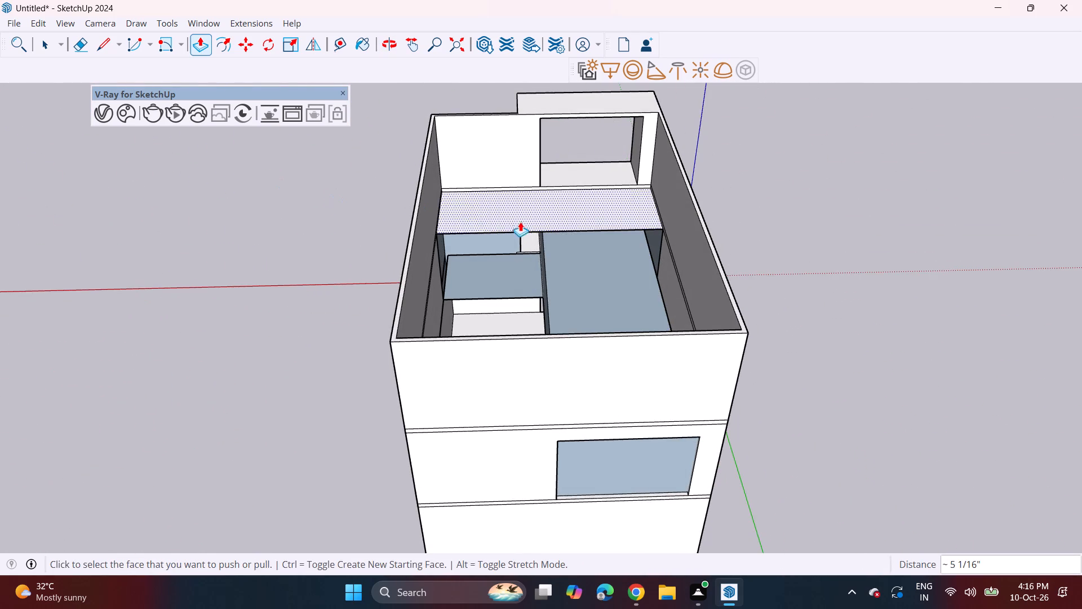
{"action": "middle_click_drag", "start_coordinate": [551, 280], "coordinate": [601, 395]}
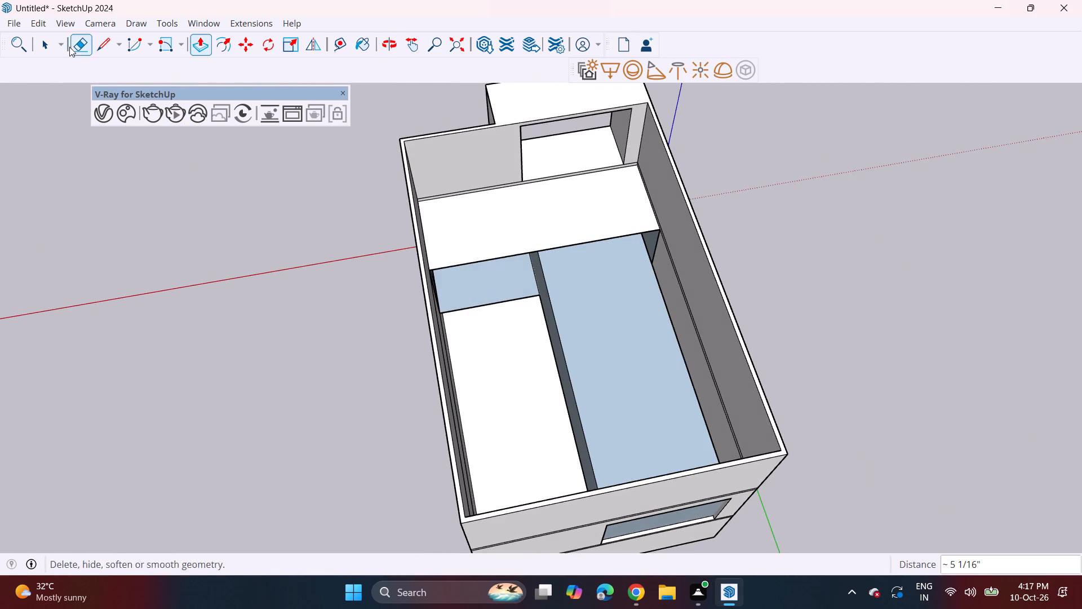
{"action": "left_click", "coordinate": [76, 47]}
{"action": "left_click_drag", "start_coordinate": [569, 356], "coordinate": [564, 358]}
{"action": "left_click_drag", "start_coordinate": [558, 361], "coordinate": [555, 369]}
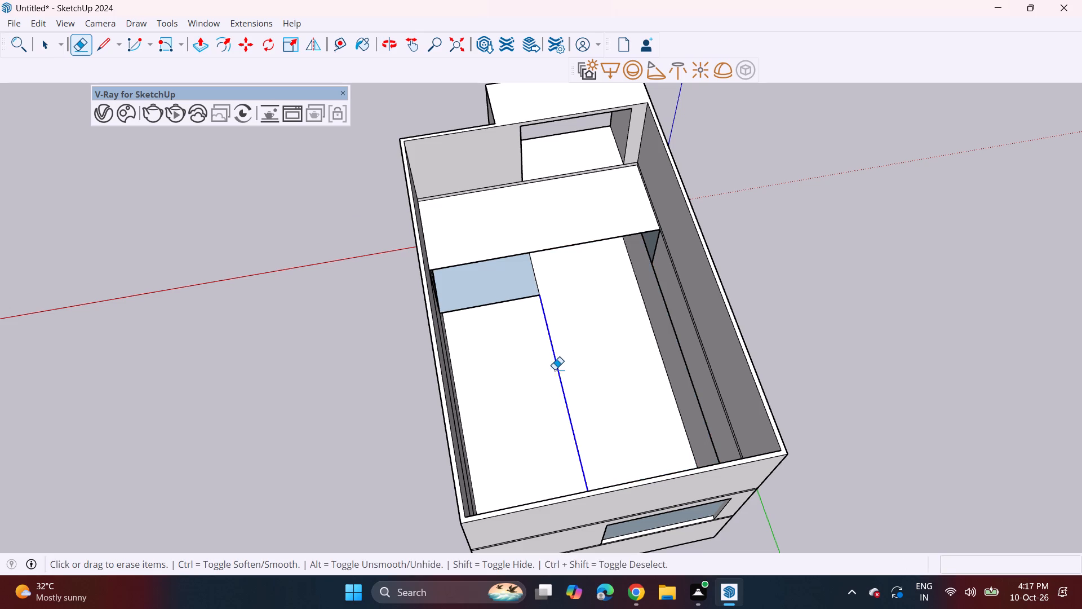
{"action": "left_click_drag", "start_coordinate": [555, 369], "coordinate": [551, 379]}
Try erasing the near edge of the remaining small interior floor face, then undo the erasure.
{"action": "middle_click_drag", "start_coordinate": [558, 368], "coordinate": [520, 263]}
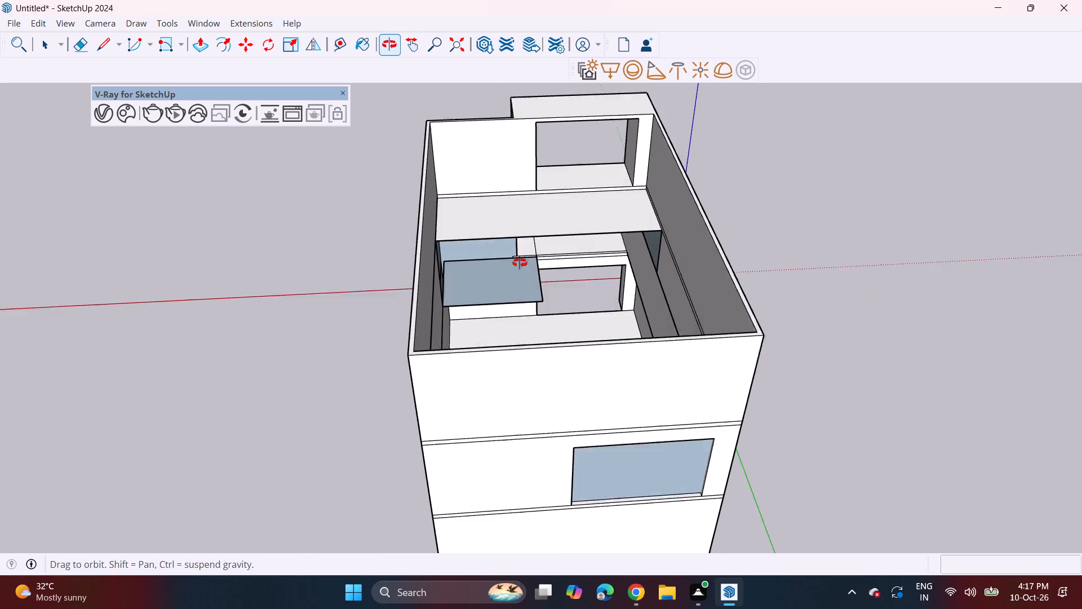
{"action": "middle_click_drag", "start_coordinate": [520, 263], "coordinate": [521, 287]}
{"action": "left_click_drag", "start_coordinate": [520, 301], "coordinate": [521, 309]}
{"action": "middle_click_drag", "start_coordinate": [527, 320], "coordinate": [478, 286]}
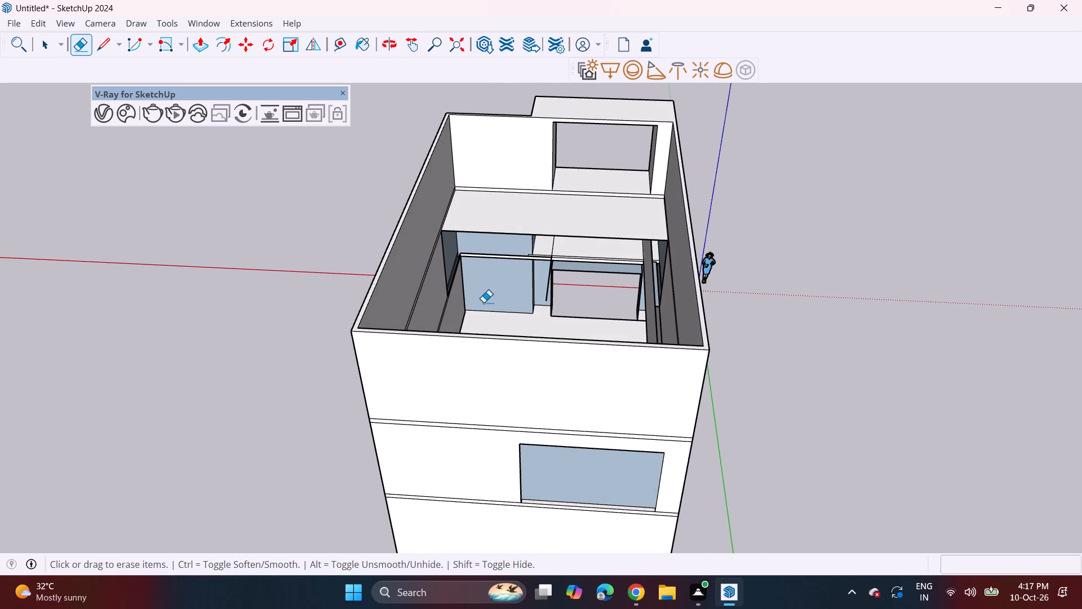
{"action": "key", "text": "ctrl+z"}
Extend the rear wall's lower floor band forward about 41' 5 13/16" to form the middle tier's floor slab.
{"action": "middle_click_drag", "start_coordinate": [497, 293], "coordinate": [1081, 157]}
{"action": "middle_click_drag", "start_coordinate": [357, 315], "coordinate": [709, 281]}
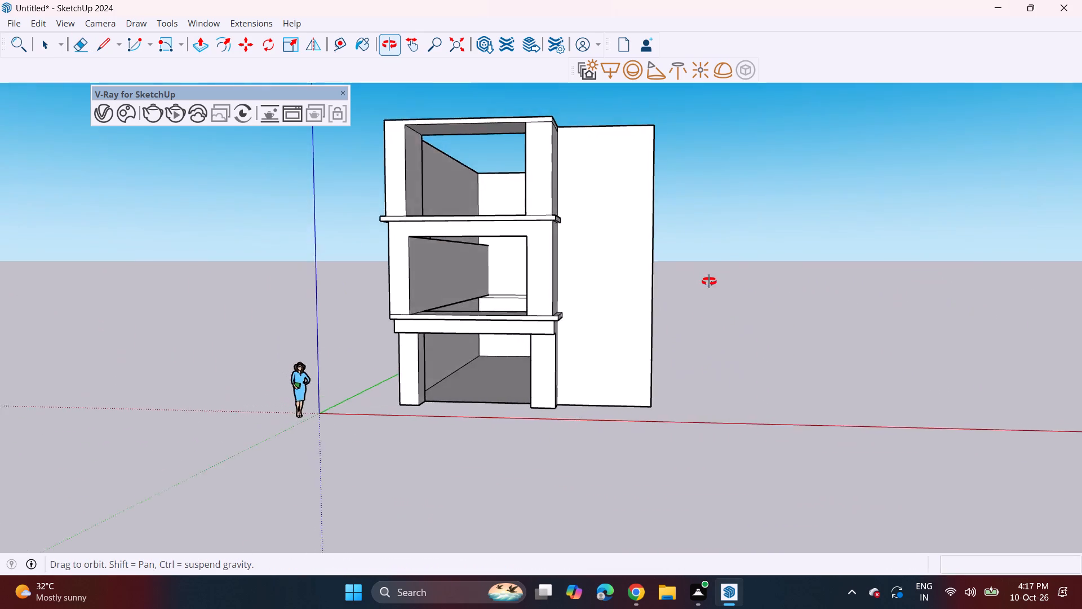
{"action": "middle_click_drag", "start_coordinate": [709, 281], "coordinate": [769, 273]}
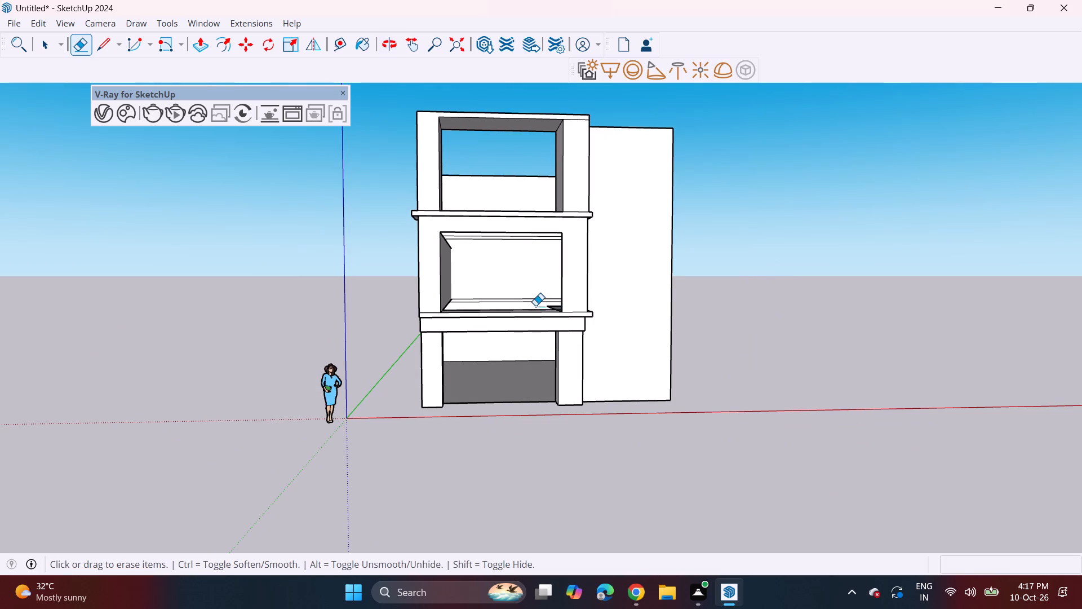
{"action": "middle_click_drag", "start_coordinate": [535, 304], "coordinate": [537, 344]}
{"action": "scroll", "coordinate": [516, 322], "scroll_direction": "up", "scroll_amount": 4}
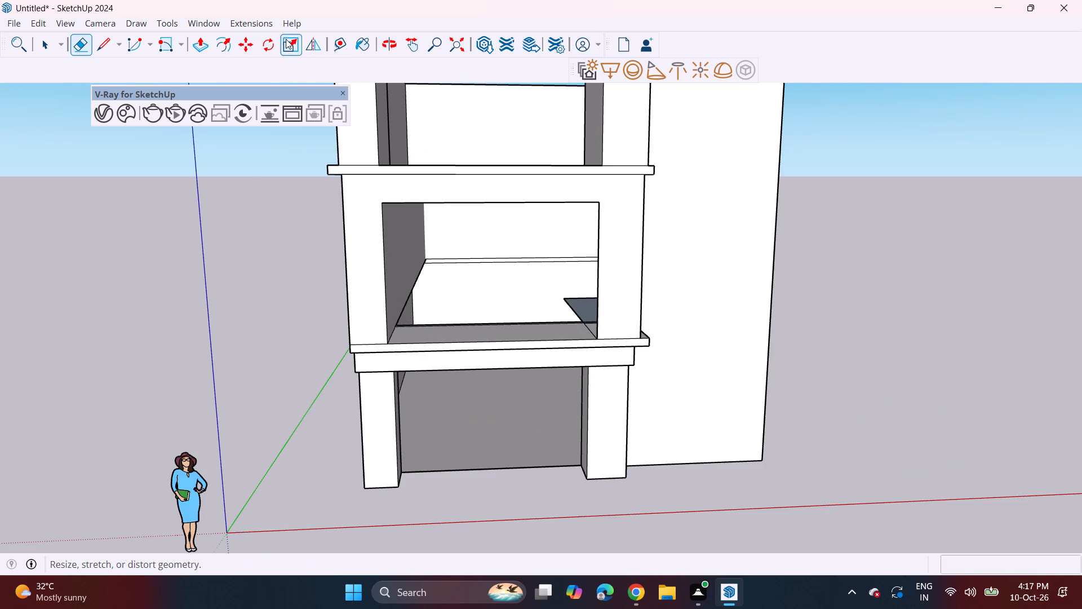
{"action": "left_click", "coordinate": [290, 41]}
{"action": "left_click", "coordinate": [199, 50]}
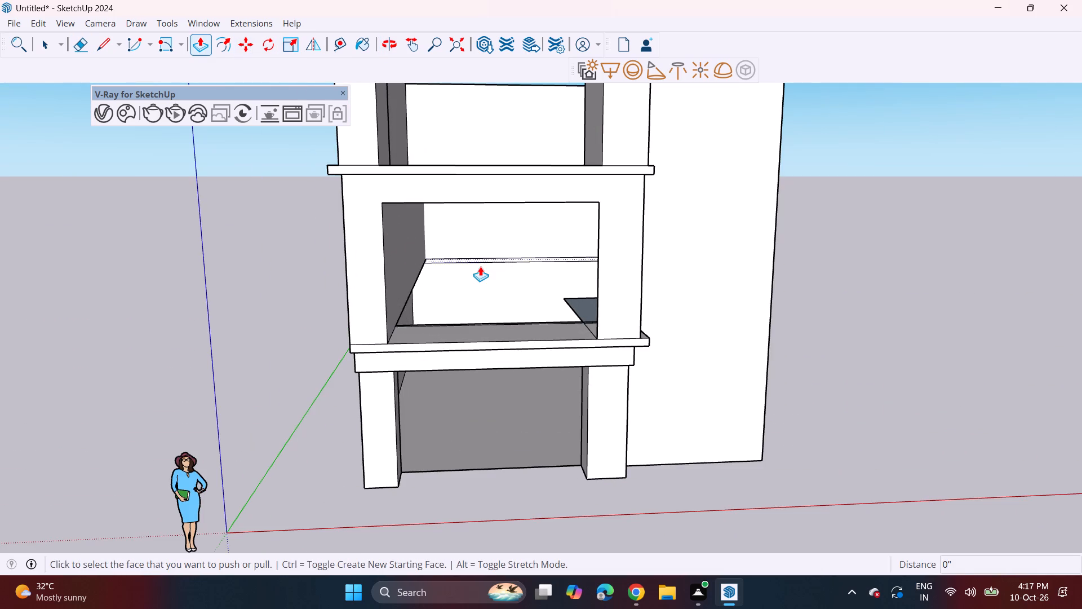
{"action": "left_click", "coordinate": [481, 261]}
{"action": "left_click", "coordinate": [453, 328]}
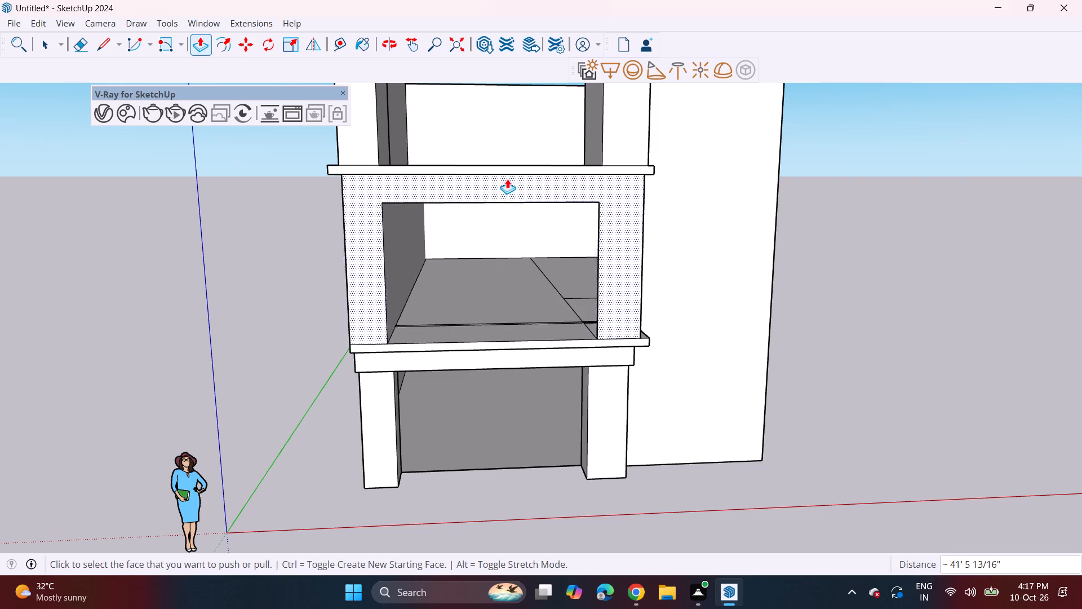
Extend the rear wall's upper floor band forward about 41' 5 13/16" to form the top tier's floor slab.
{"action": "middle_click_drag", "start_coordinate": [520, 147], "coordinate": [512, 206]}
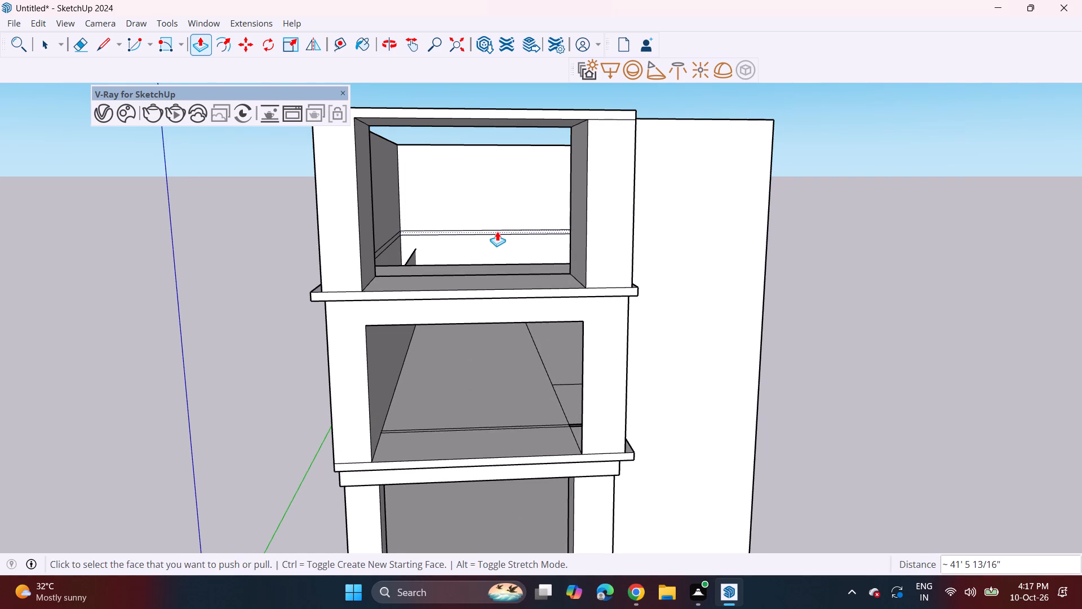
{"action": "left_click", "coordinate": [497, 231]}
{"action": "left_click", "coordinate": [481, 285]}
Examine the front frames, openings and interior floor slabs from several angles.
{"action": "middle_click_drag", "start_coordinate": [543, 363], "coordinate": [539, 310]}
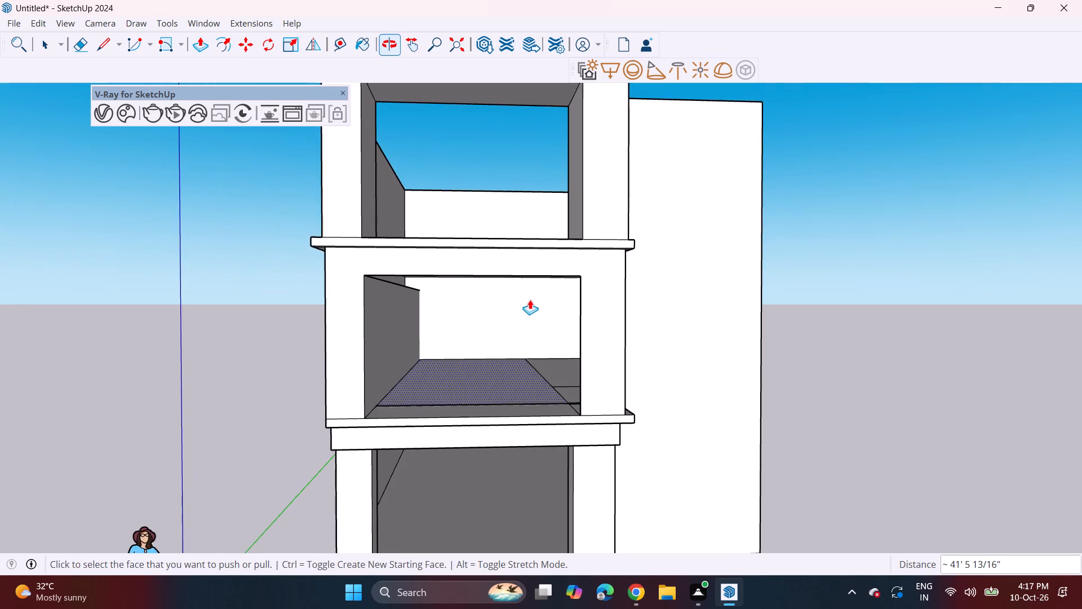
{"action": "scroll", "coordinate": [530, 299], "scroll_direction": "down", "scroll_amount": 1}
{"action": "middle_click_drag", "start_coordinate": [540, 336], "coordinate": [525, 329]}
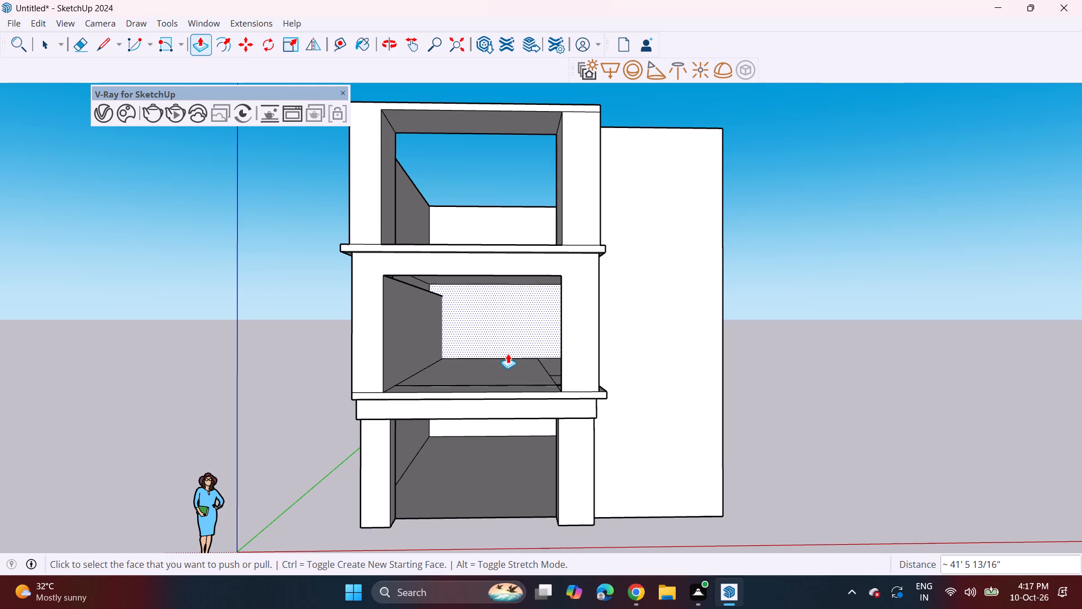
{"action": "middle_click_drag", "start_coordinate": [646, 345], "coordinate": [496, 453]}
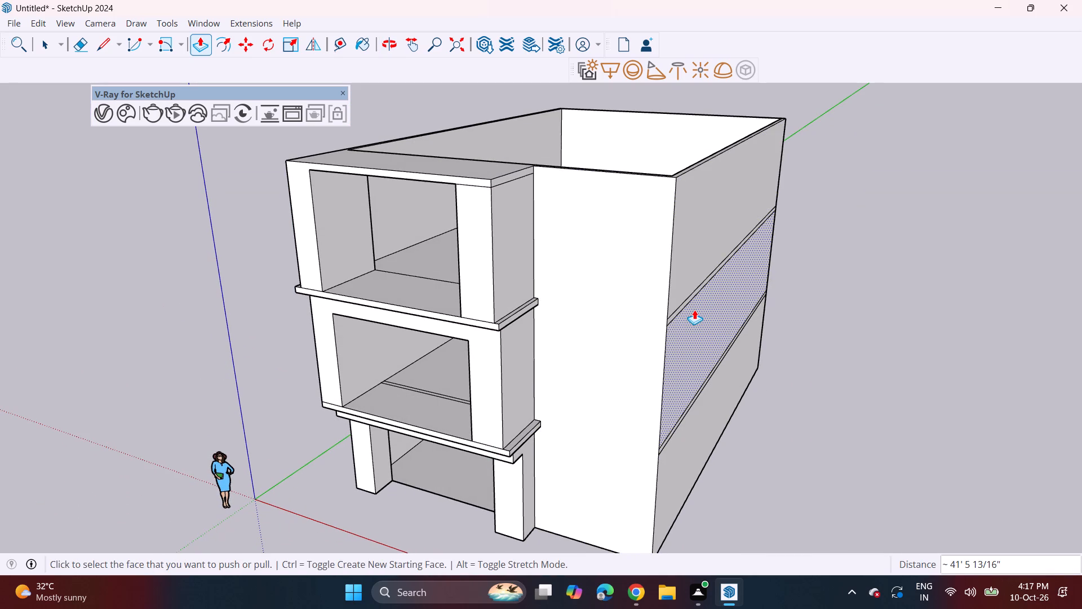
{"action": "middle_click_drag", "start_coordinate": [493, 290], "coordinate": [633, 238]}
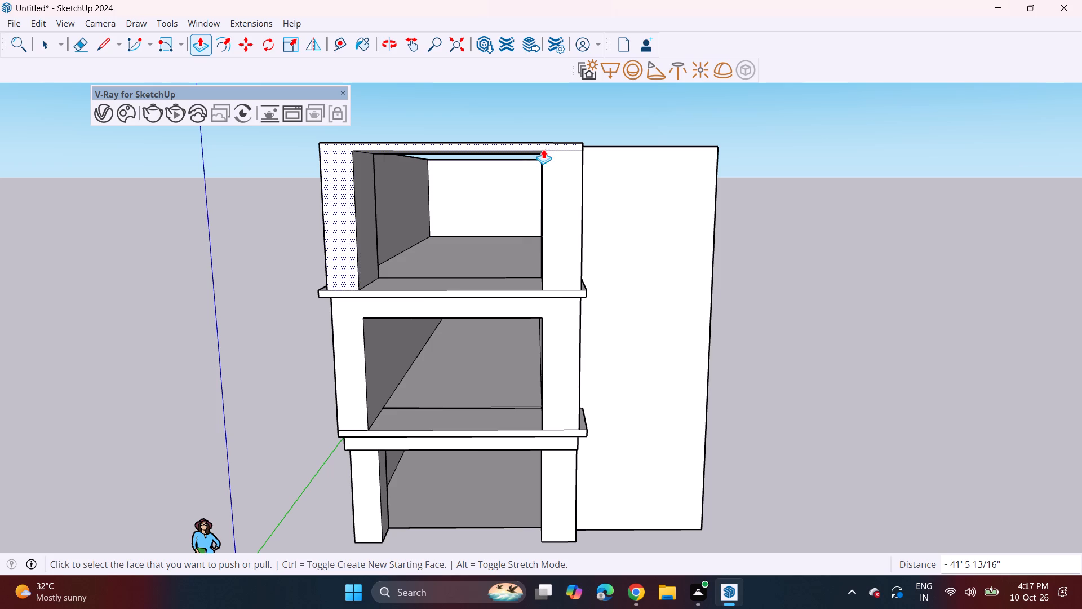
{"action": "middle_click_drag", "start_coordinate": [497, 330], "coordinate": [506, 291]}
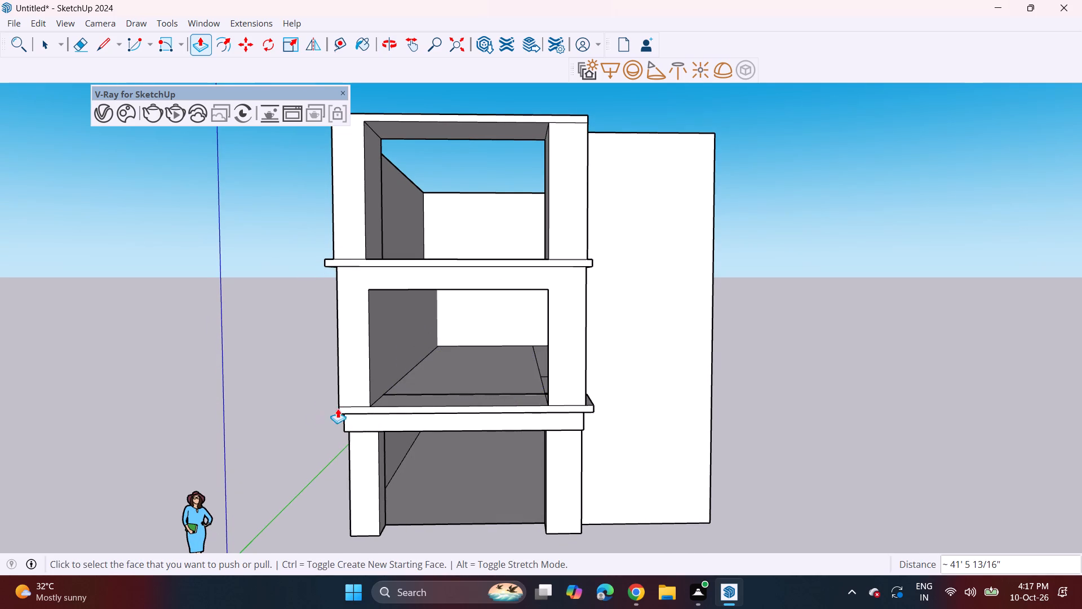
{"action": "middle_click_drag", "start_coordinate": [352, 412], "coordinate": [363, 366]}
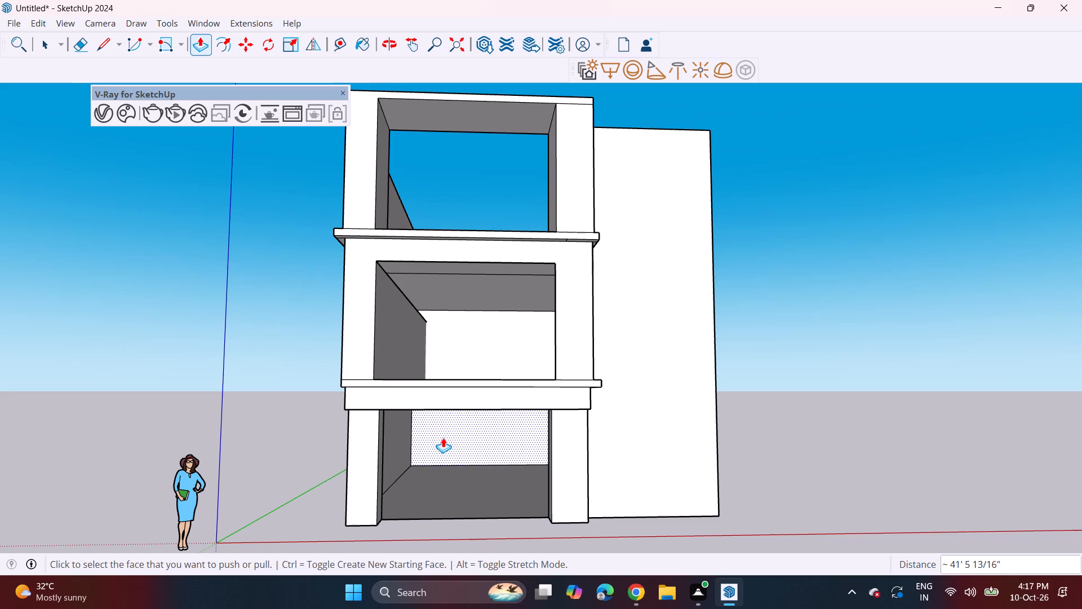
{"action": "middle_click_drag", "start_coordinate": [446, 393], "coordinate": [444, 401]}
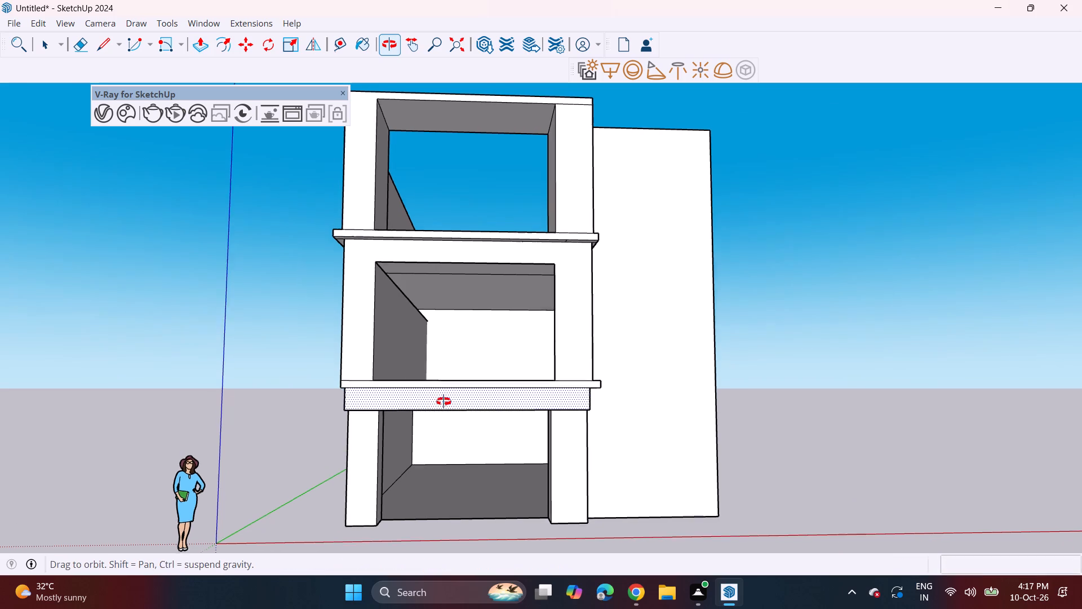
{"action": "middle_click_drag", "start_coordinate": [444, 401], "coordinate": [419, 505]}
Draw a line about 12' 9 1/8" long across the middle opening's floor, with a short return to the front corner, outlining a parapet strip.
{"action": "scroll", "coordinate": [396, 457], "scroll_direction": "up", "scroll_amount": 2}
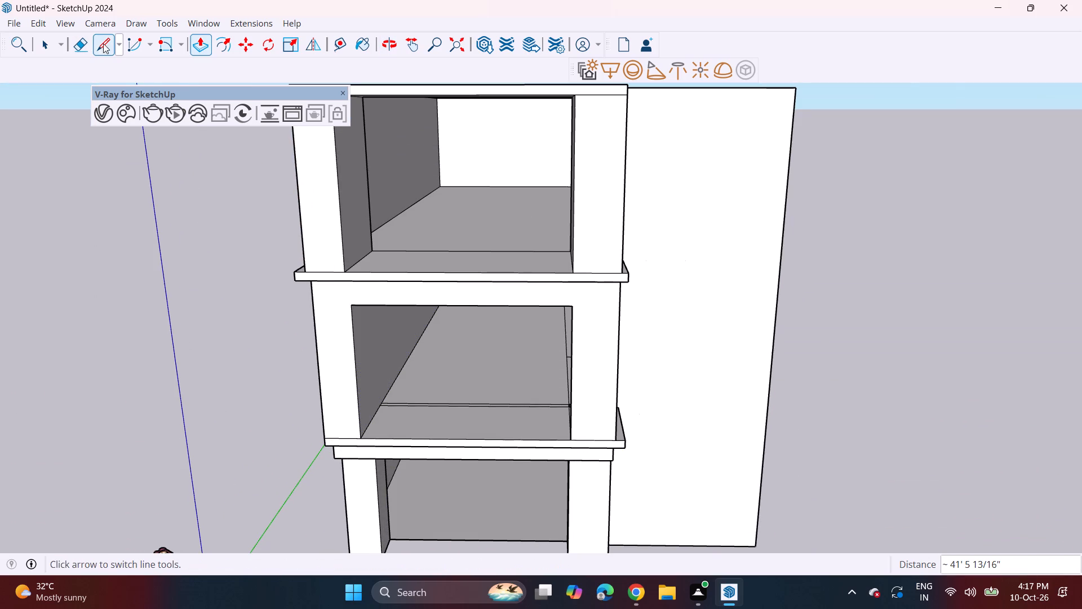
{"action": "left_click", "coordinate": [108, 43]}
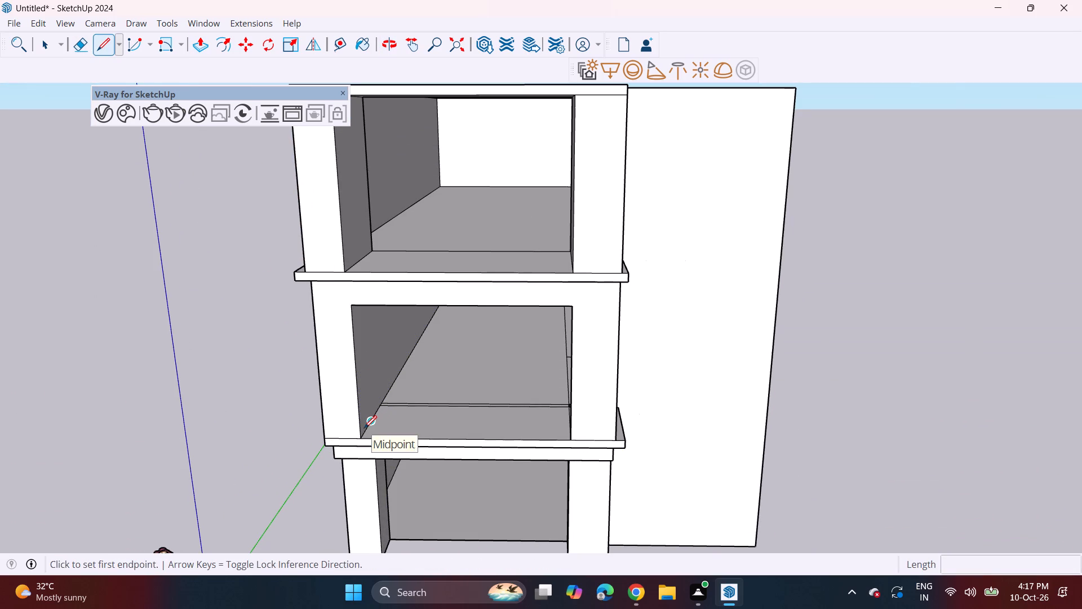
{"action": "left_click_drag", "start_coordinate": [364, 428], "coordinate": [377, 433]}
{"action": "middle_click_drag", "start_coordinate": [569, 427], "coordinate": [655, 440]}
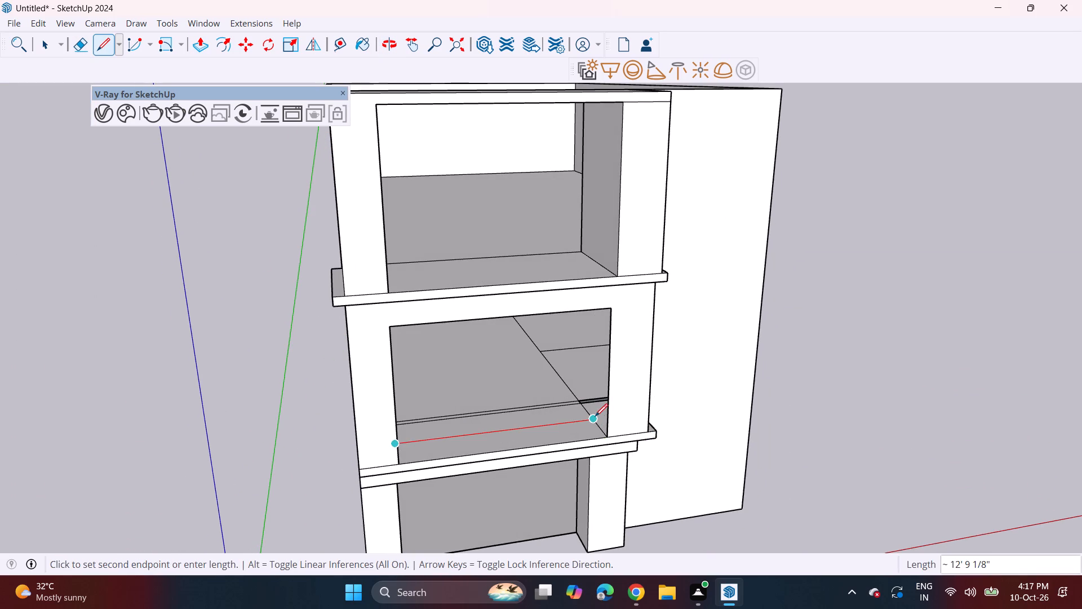
{"action": "left_click", "coordinate": [595, 416]}
{"action": "left_click", "coordinate": [606, 436]}
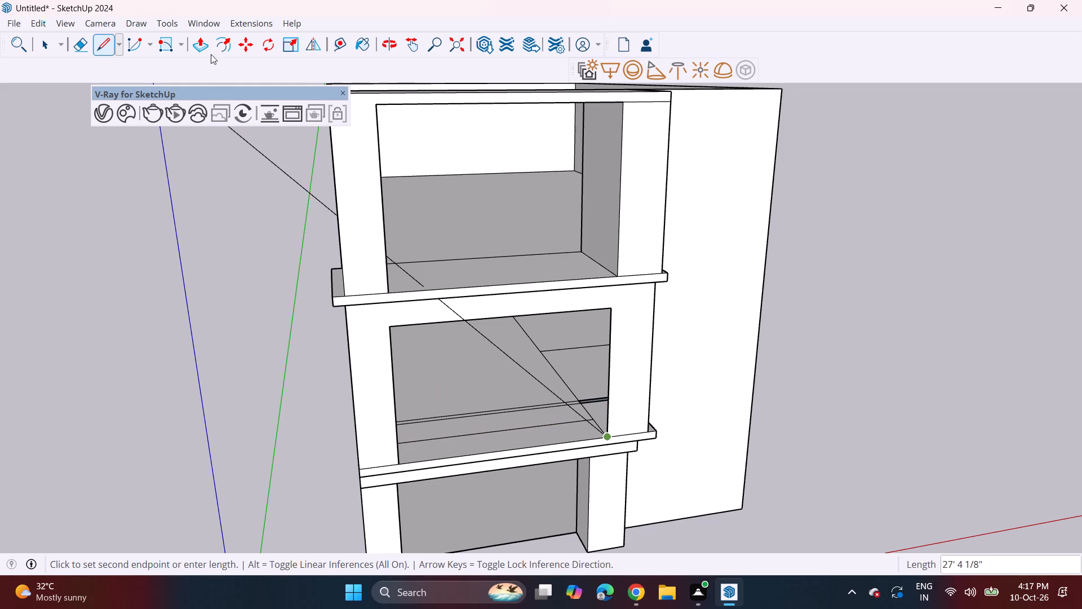
Raise the front floor strip in the middle-tier opening 1' 3 7/8" as a parapet.
{"action": "left_click", "coordinate": [205, 48]}
{"action": "left_click", "coordinate": [536, 442]}
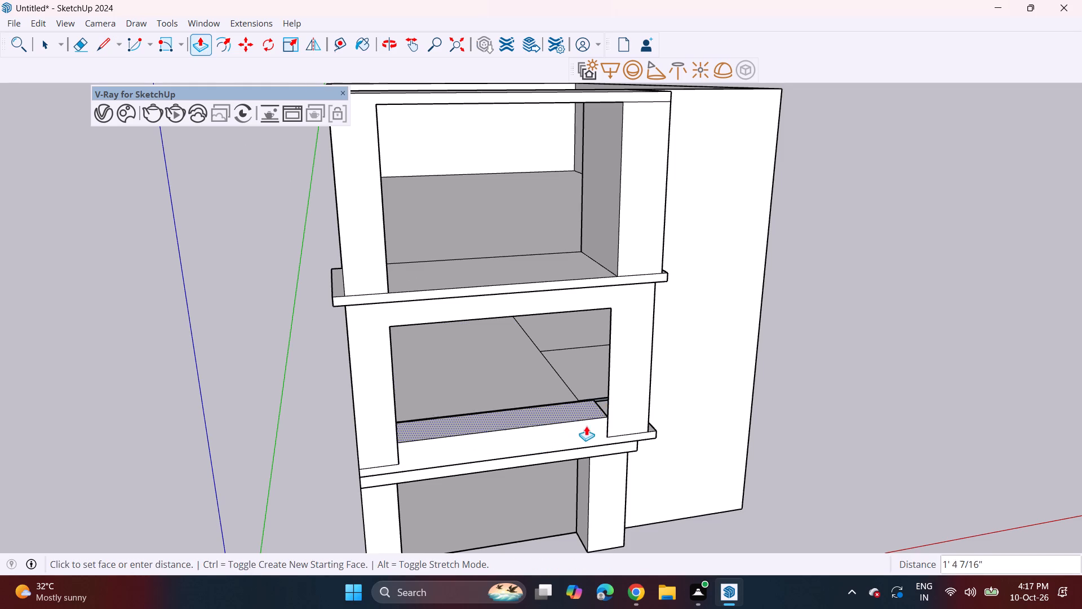
{"action": "left_click", "coordinate": [610, 425]}
Lower the top face of the middle-tier parapet by 6 15/16".
{"action": "middle_click_drag", "start_coordinate": [547, 399], "coordinate": [498, 336]}
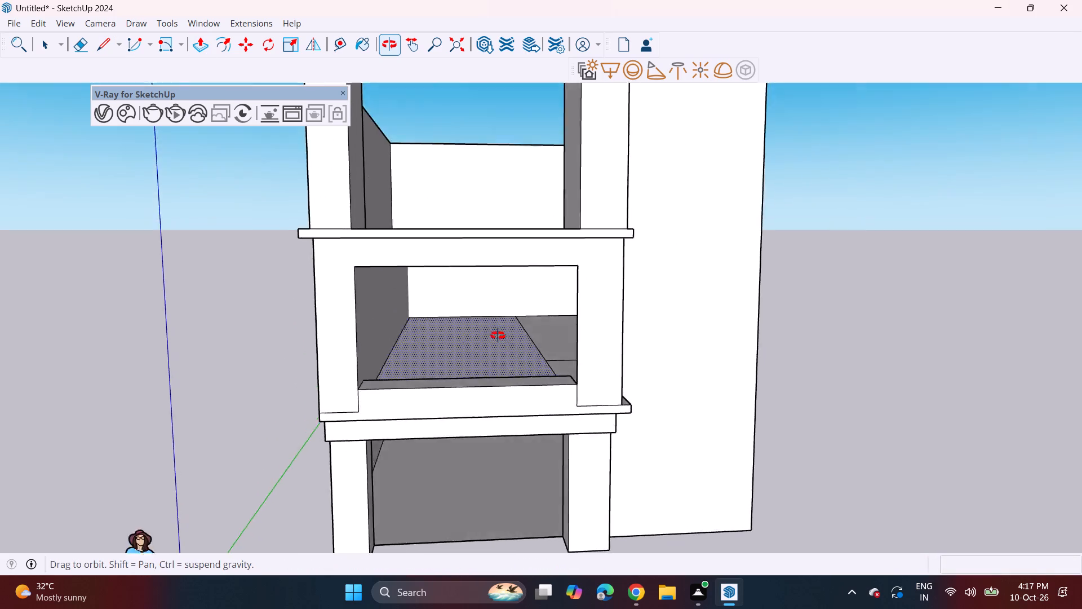
{"action": "middle_click_drag", "start_coordinate": [498, 336], "coordinate": [480, 287]}
{"action": "middle_click_drag", "start_coordinate": [470, 326], "coordinate": [435, 436]}
{"action": "scroll", "coordinate": [375, 443], "scroll_direction": "up", "scroll_amount": 4}
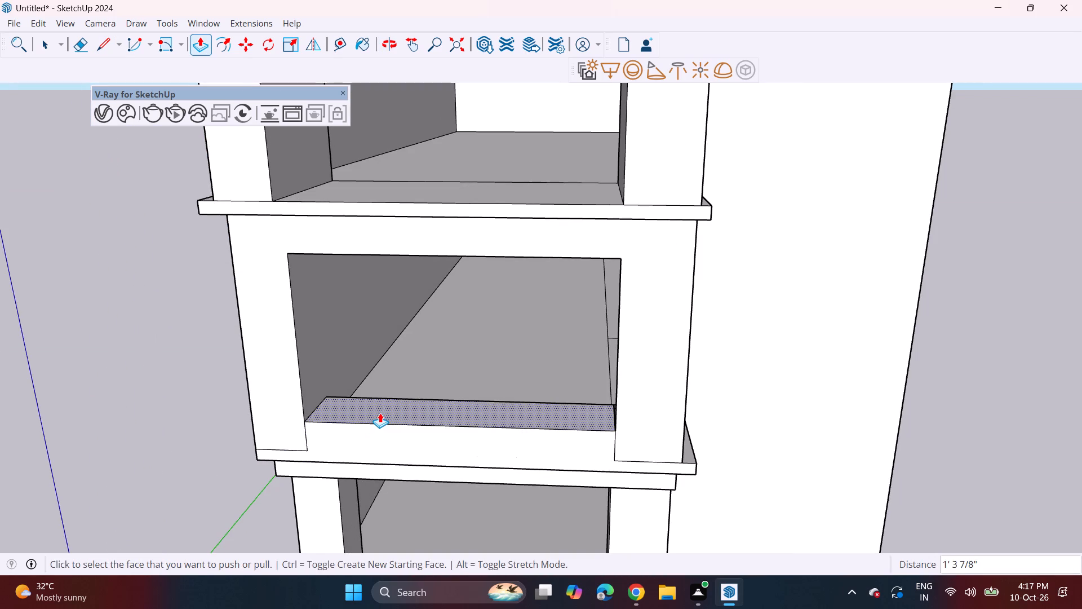
{"action": "left_click", "coordinate": [380, 413]}
{"action": "left_click", "coordinate": [387, 425]}
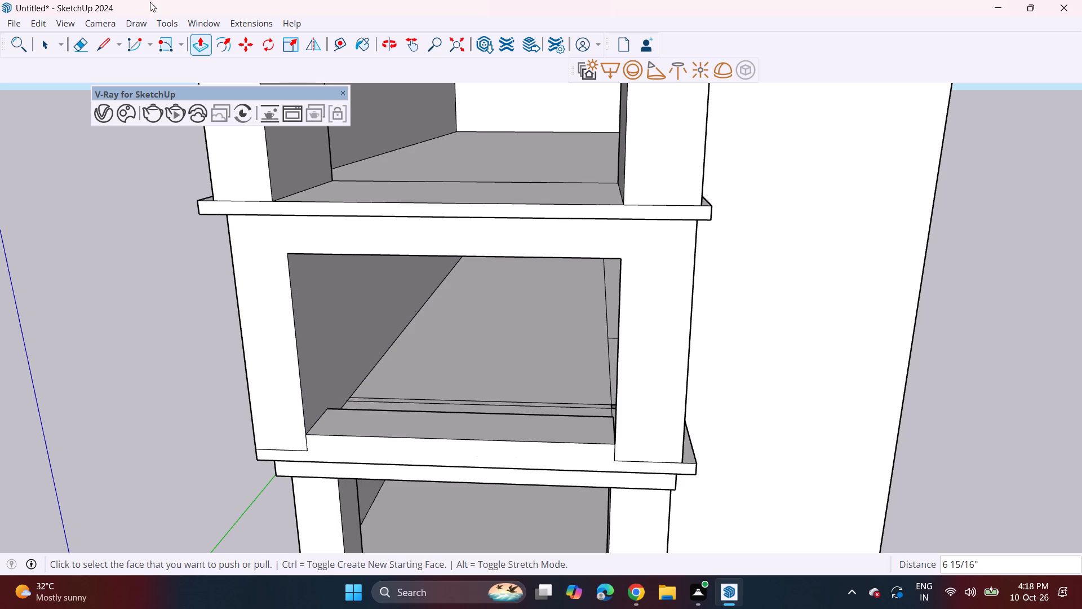
Erase the seam lines at both ends of the parapet where it meets the middle-tier frame posts and slab.
{"action": "left_click", "coordinate": [75, 45]}
{"action": "left_click", "coordinate": [274, 449]}
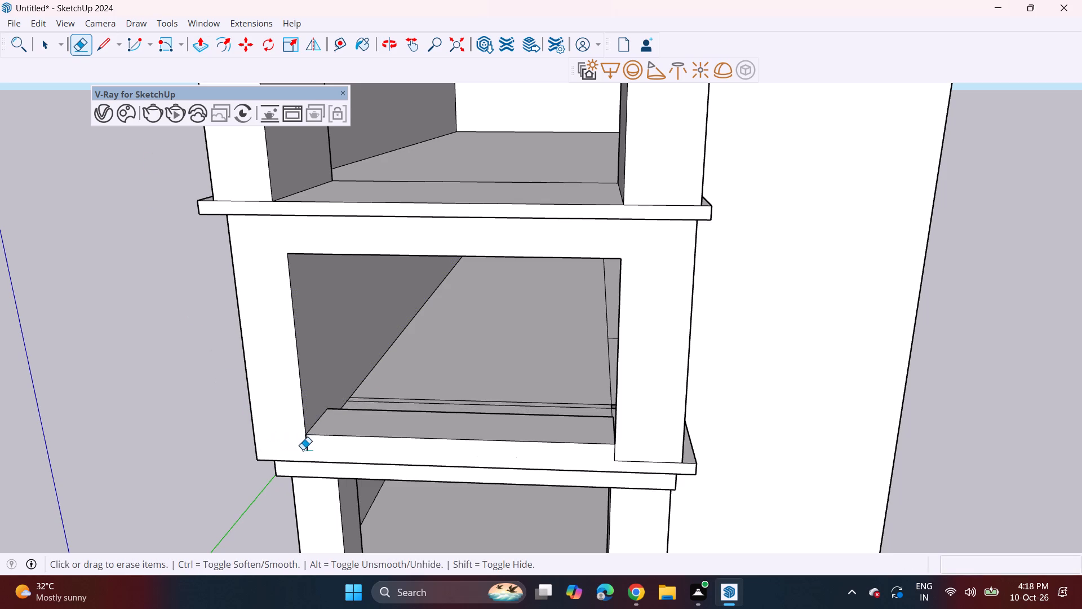
{"action": "left_click", "coordinate": [307, 446]}
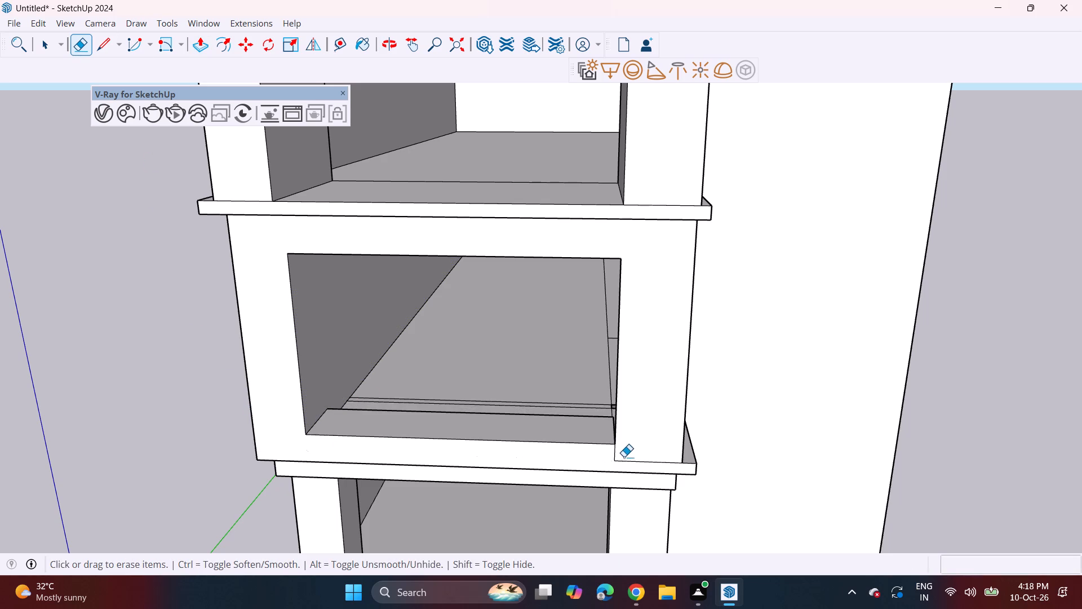
{"action": "left_click_drag", "start_coordinate": [625, 457], "coordinate": [625, 463]}
{"action": "left_click", "coordinate": [616, 453]}
Pull the middle-tier opening's inner side face nearest the plain wall into the opening by about 2' 8 11/16".
{"action": "middle_click_drag", "start_coordinate": [626, 446], "coordinate": [722, 456]}
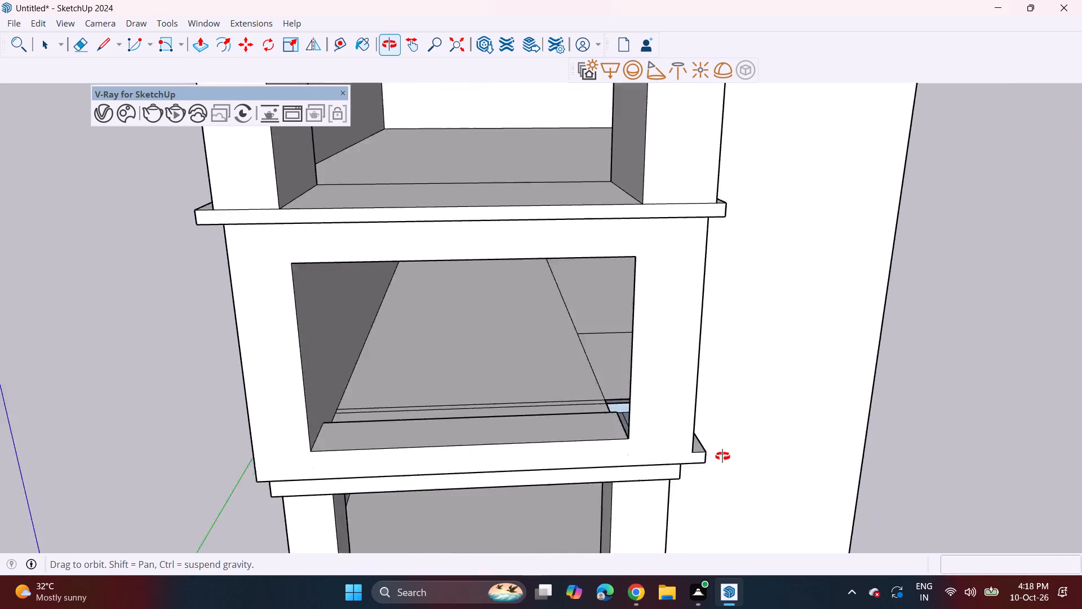
{"action": "middle_click_drag", "start_coordinate": [722, 456], "coordinate": [925, 462]}
{"action": "key", "text": "space"}
{"action": "key", "text": "p"}
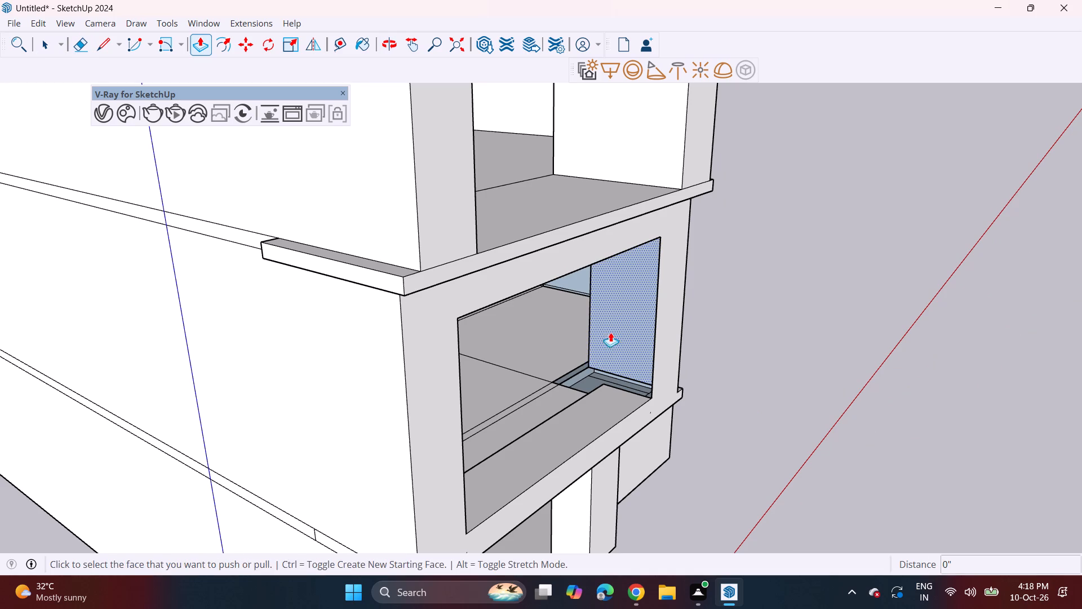
{"action": "left_click", "coordinate": [617, 341]}
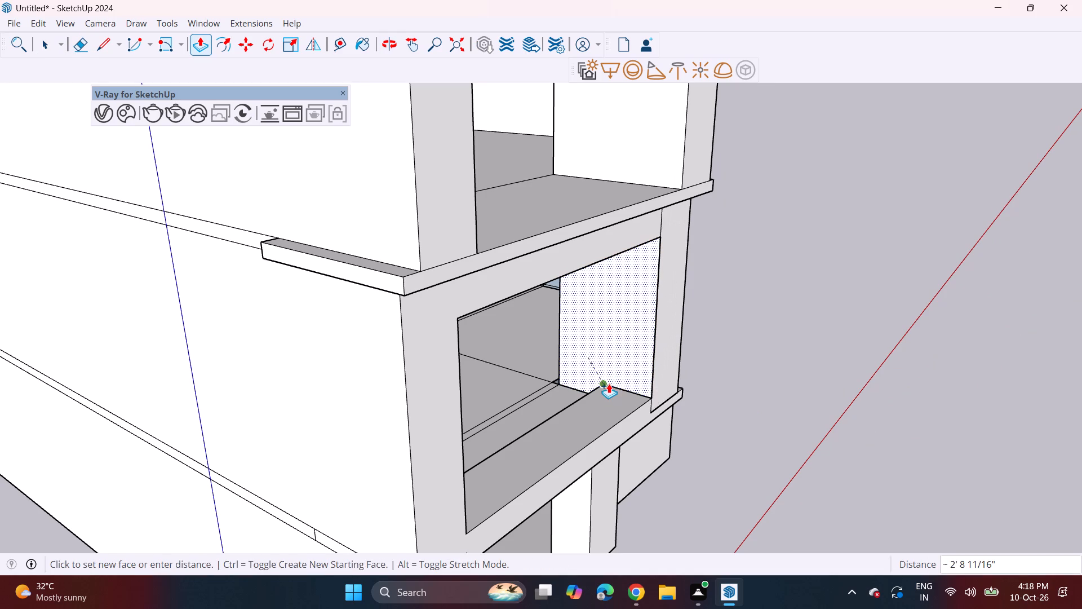
{"action": "left_click", "coordinate": [609, 383]}
Erase the seam lines where the thickened middle-tier post meets the slab edge and the front face below the opening.
{"action": "middle_click_drag", "start_coordinate": [687, 381], "coordinate": [424, 275]}
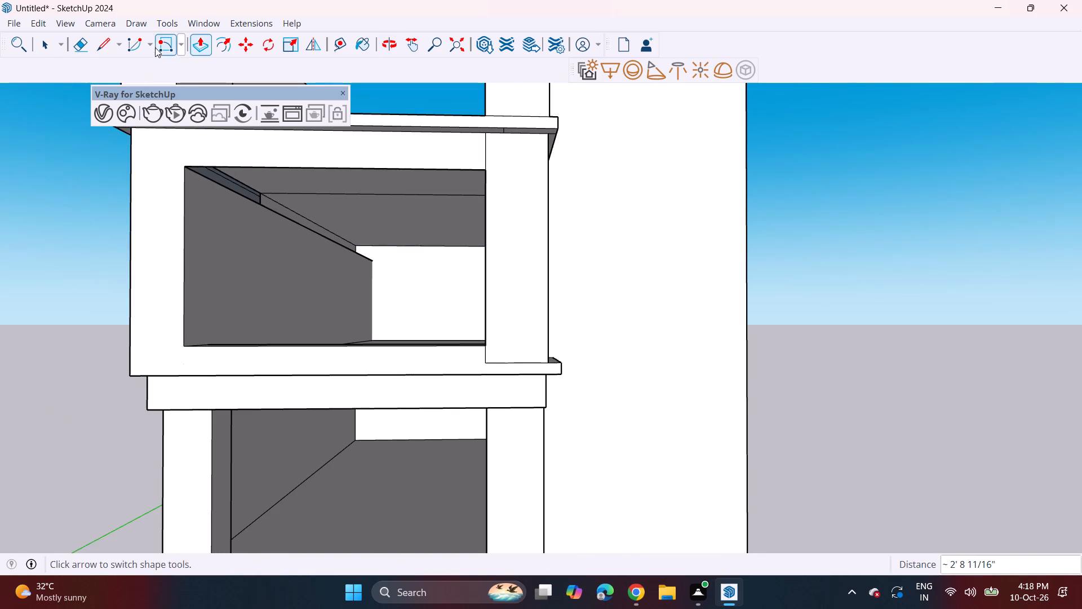
{"action": "left_click_drag", "start_coordinate": [81, 50], "coordinate": [84, 55]}
{"action": "left_click", "coordinate": [520, 360]}
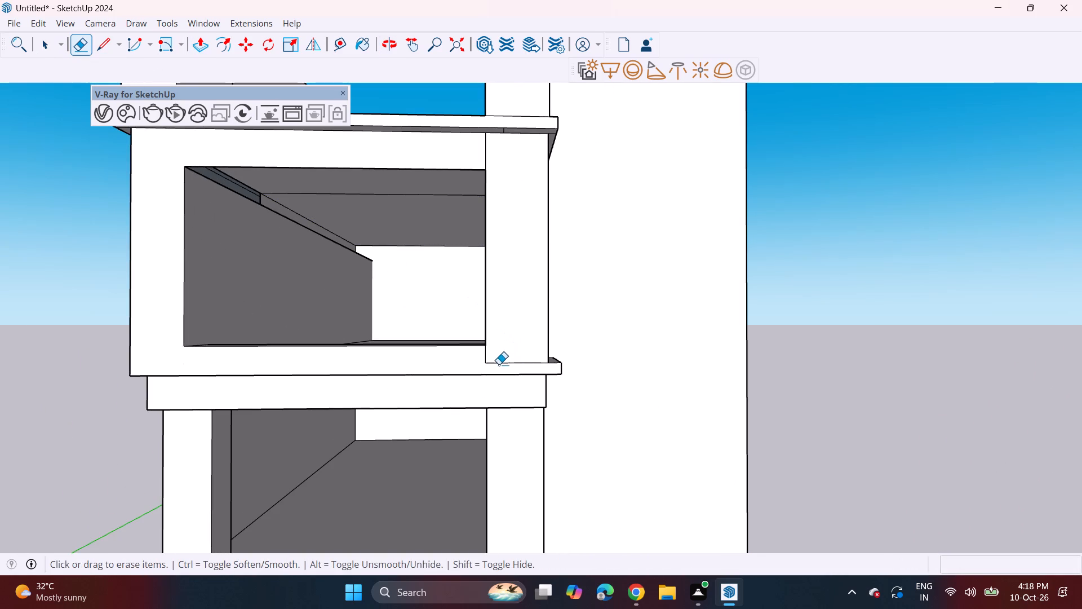
{"action": "left_click", "coordinate": [499, 364]}
{"action": "left_click", "coordinate": [484, 356]}
Push the projecting slab end at the base of the middle-tier frame, beside the plain wall, back 6 7/8".
{"action": "middle_click_drag", "start_coordinate": [586, 399], "coordinate": [518, 395]}
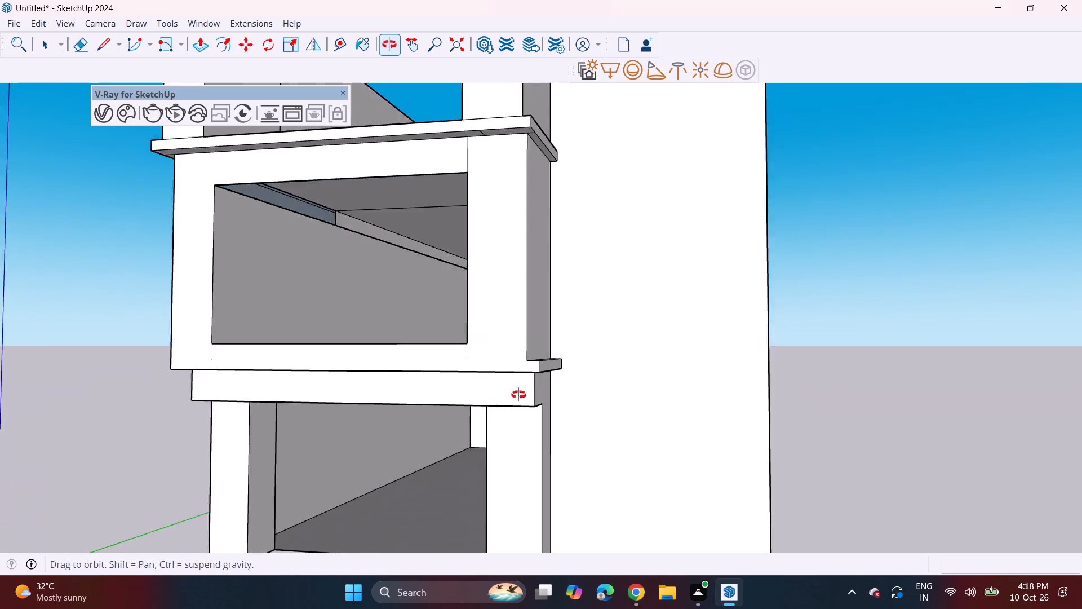
{"action": "middle_click_drag", "start_coordinate": [518, 395], "coordinate": [540, 404]}
{"action": "scroll", "coordinate": [551, 365], "scroll_direction": "up", "scroll_amount": 2}
{"action": "left_click", "coordinate": [197, 54]}
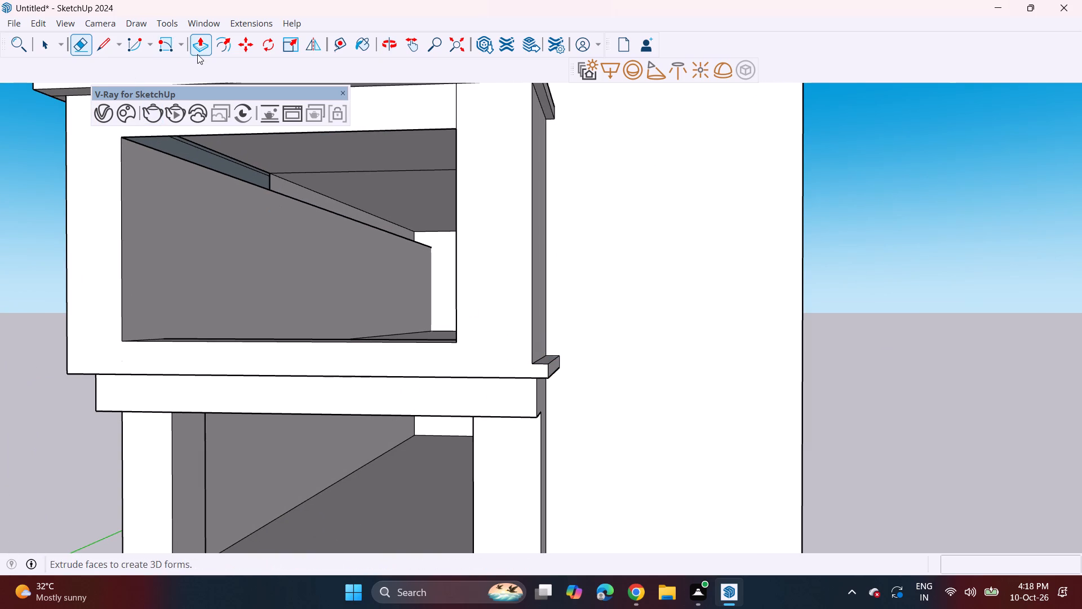
{"action": "left_click", "coordinate": [555, 365]}
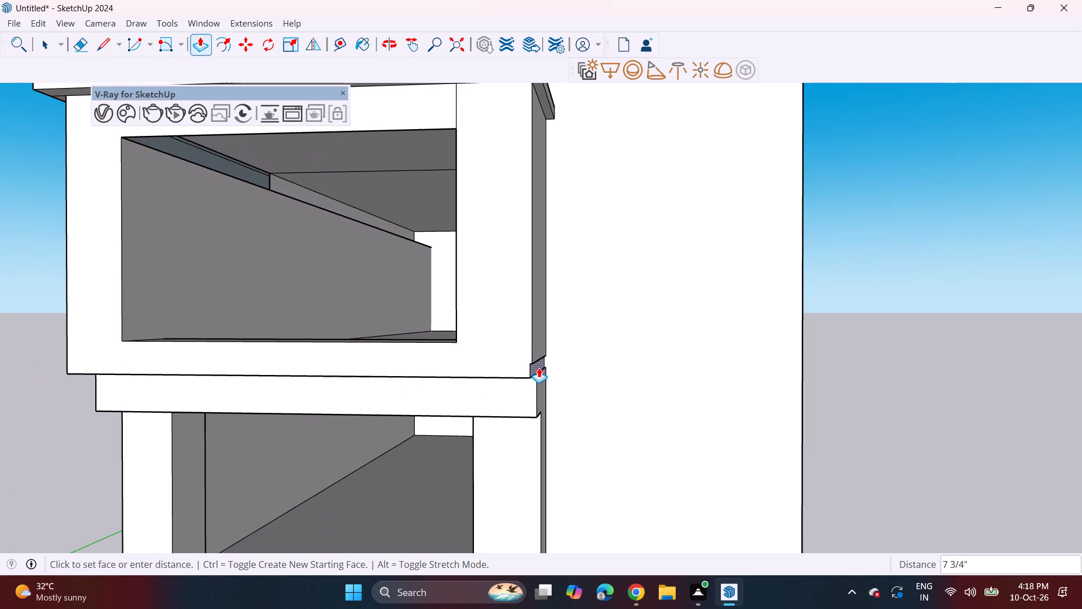
{"action": "left_click", "coordinate": [538, 355]}
Draw a 10' 6" vertical line down the middle-tier side wall opposite the plain wall, from the upper slab's underside.
{"action": "middle_click_drag", "start_coordinate": [507, 376], "coordinate": [717, 360]}
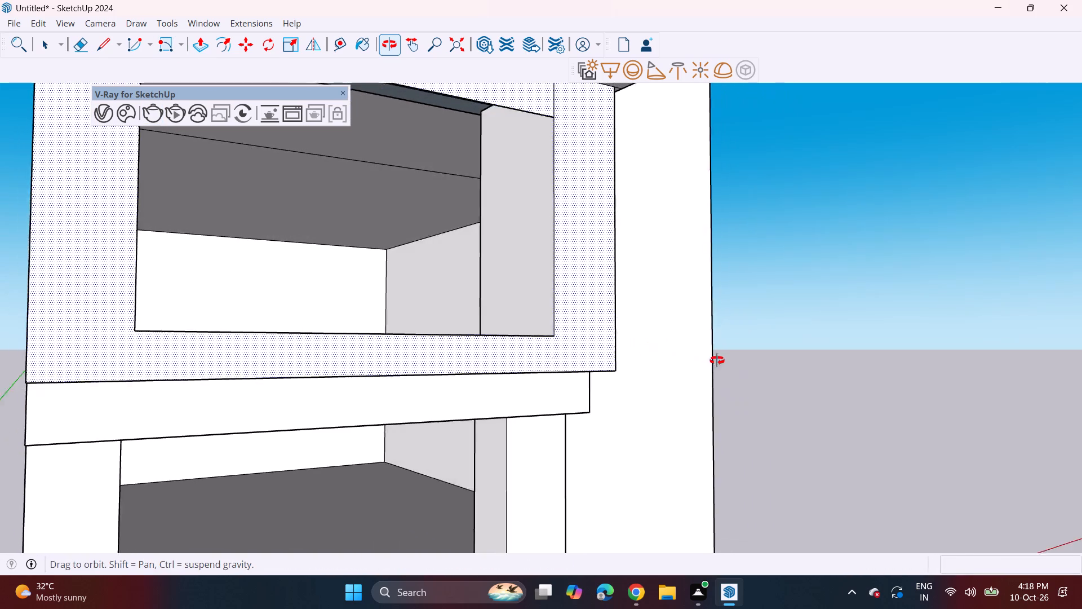
{"action": "middle_click_drag", "start_coordinate": [717, 360], "coordinate": [743, 360]}
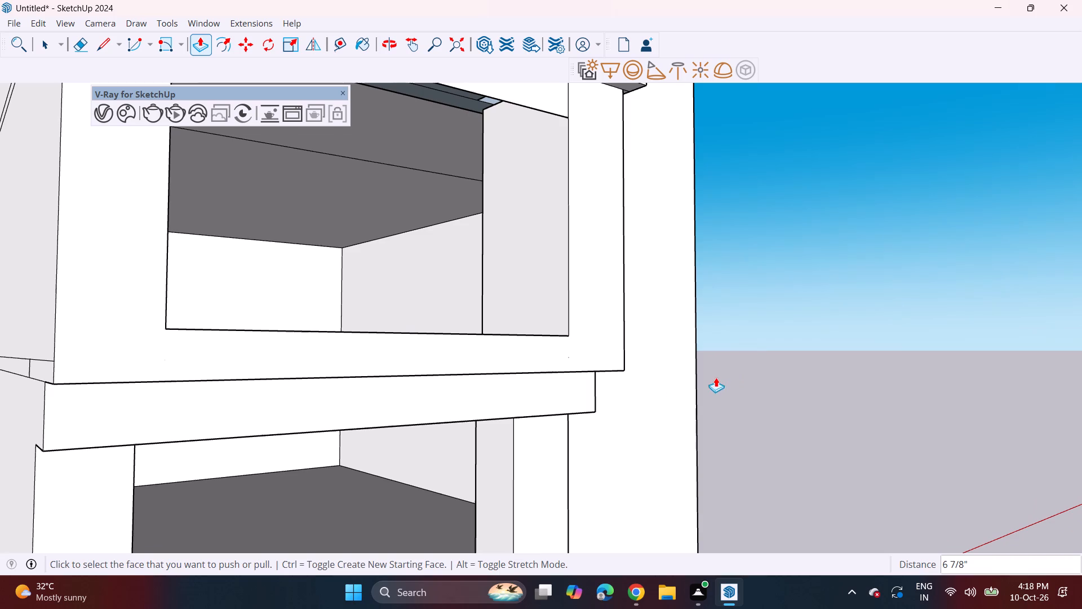
{"action": "middle_click_drag", "start_coordinate": [98, 372], "coordinate": [163, 383]}
{"action": "scroll", "coordinate": [149, 341], "scroll_direction": "down", "scroll_amount": 13}
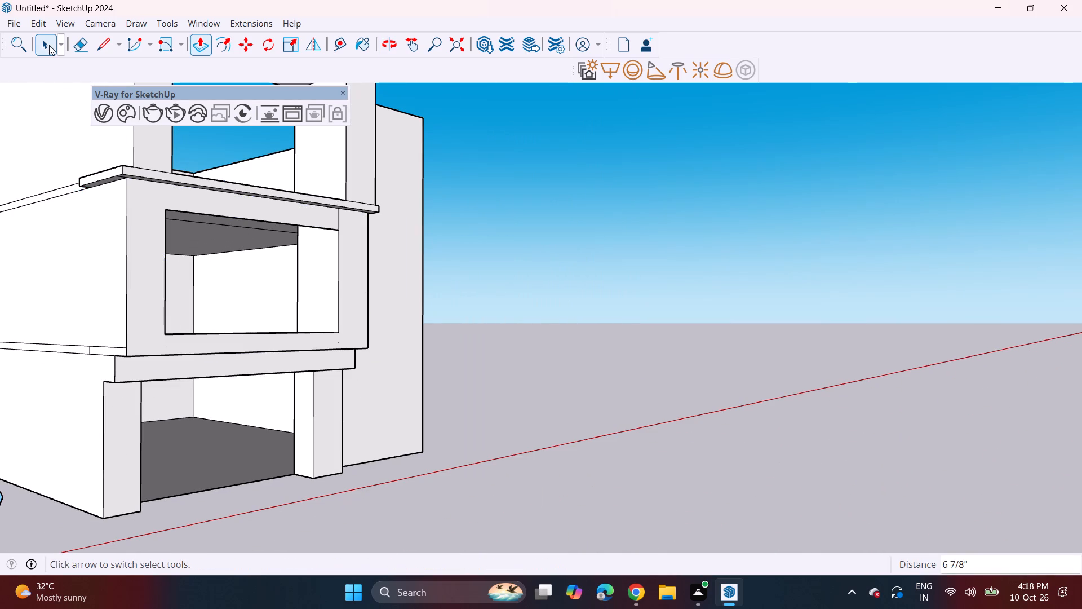
{"action": "left_click", "coordinate": [49, 45]}
{"action": "left_click", "coordinate": [109, 41]}
{"action": "middle_click_drag", "start_coordinate": [122, 229], "coordinate": [128, 221]}
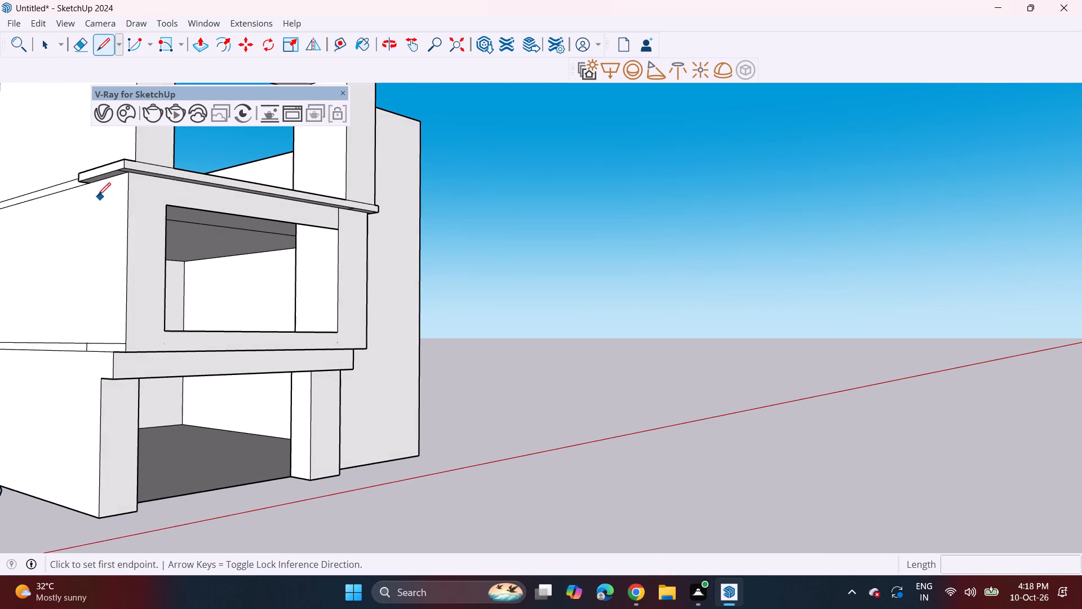
{"action": "left_click", "coordinate": [87, 183]}
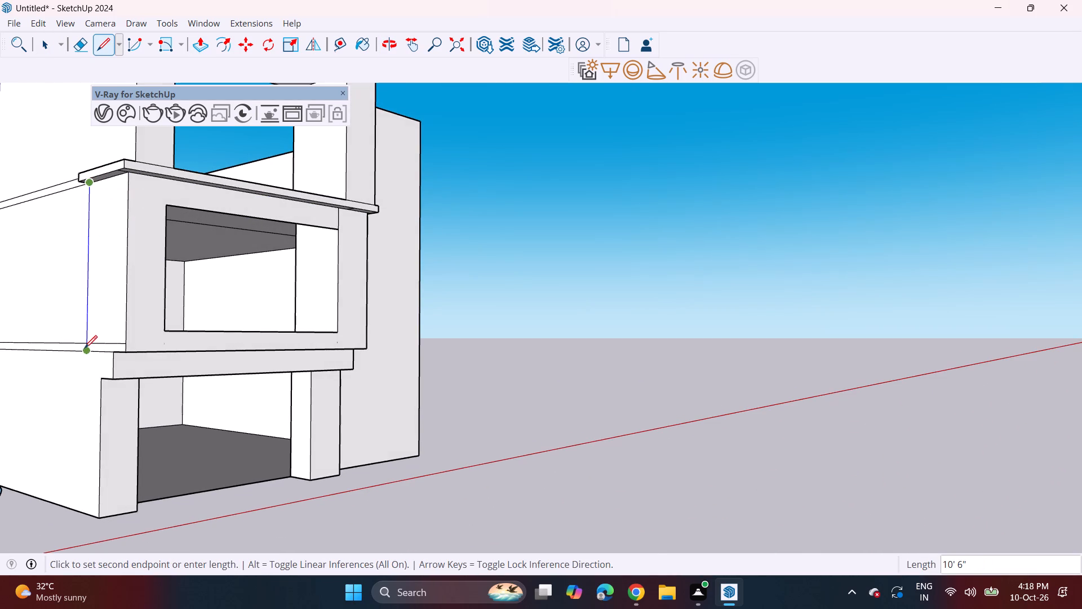
{"action": "left_click", "coordinate": [85, 348]}
Erase the slab seam line across the base of the middle-tier frame's side face next to the plain wall.
{"action": "middle_click_drag", "start_coordinate": [144, 330], "coordinate": [0, 336]}
{"action": "middle_click_drag", "start_coordinate": [415, 319], "coordinate": [318, 311]}
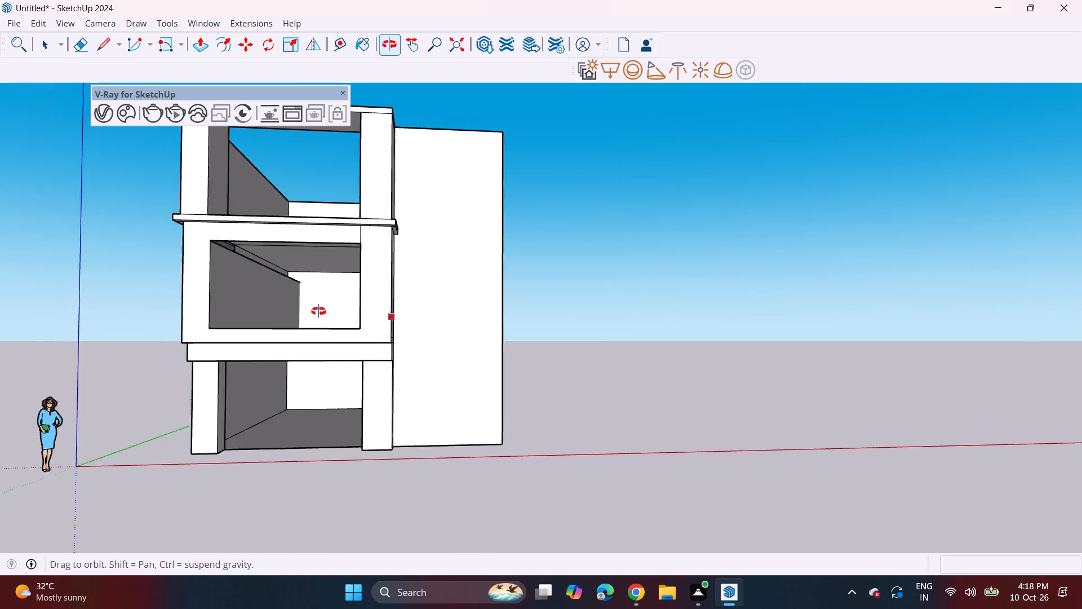
{"action": "middle_click_drag", "start_coordinate": [318, 311], "coordinate": [108, 281]}
{"action": "scroll", "coordinate": [466, 292], "scroll_direction": "up", "scroll_amount": 7}
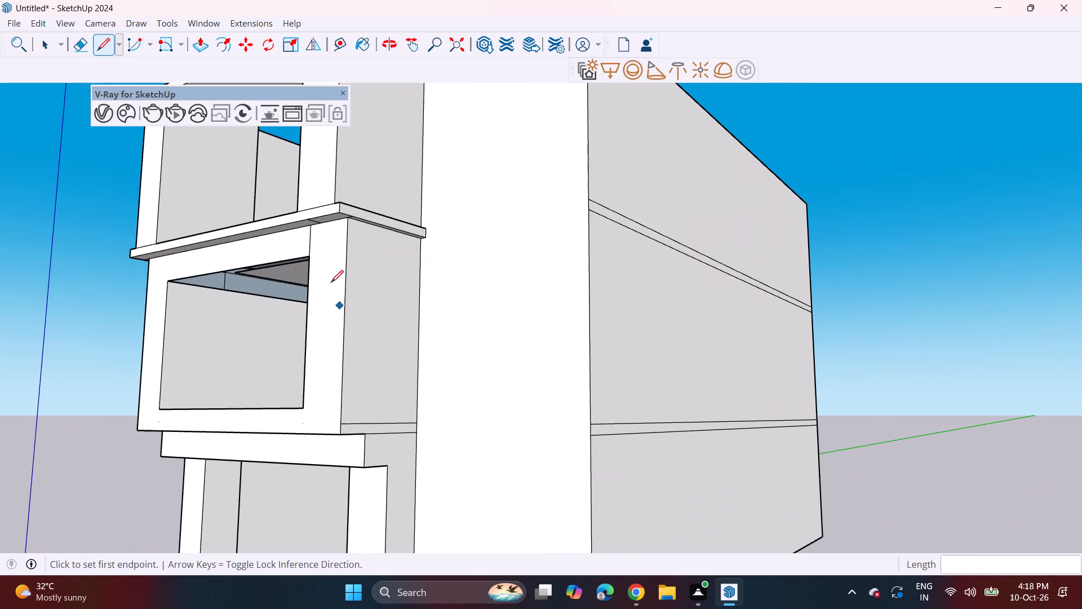
{"action": "left_click", "coordinate": [84, 38]}
{"action": "left_click", "coordinate": [375, 426]}
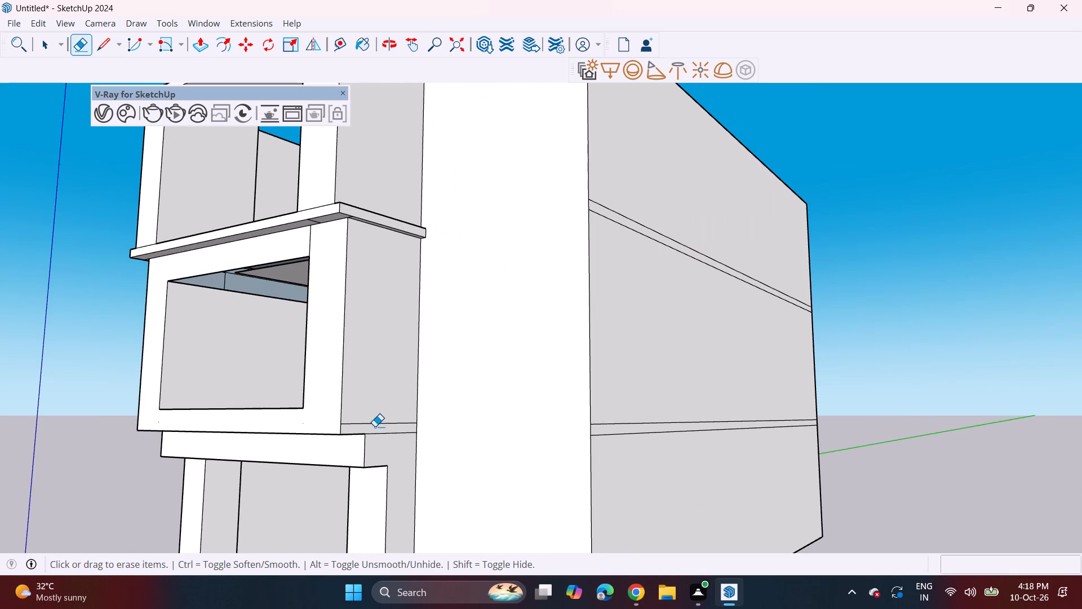
{"action": "left_click_drag", "start_coordinate": [375, 422], "coordinate": [375, 417]}
Pull the middle-tier frame's outer side face next to the plain wall outward by 4 5/16".
{"action": "left_click", "coordinate": [196, 44]}
{"action": "middle_click_drag", "start_coordinate": [372, 373], "coordinate": [382, 396]}
{"action": "left_click", "coordinate": [382, 429]}
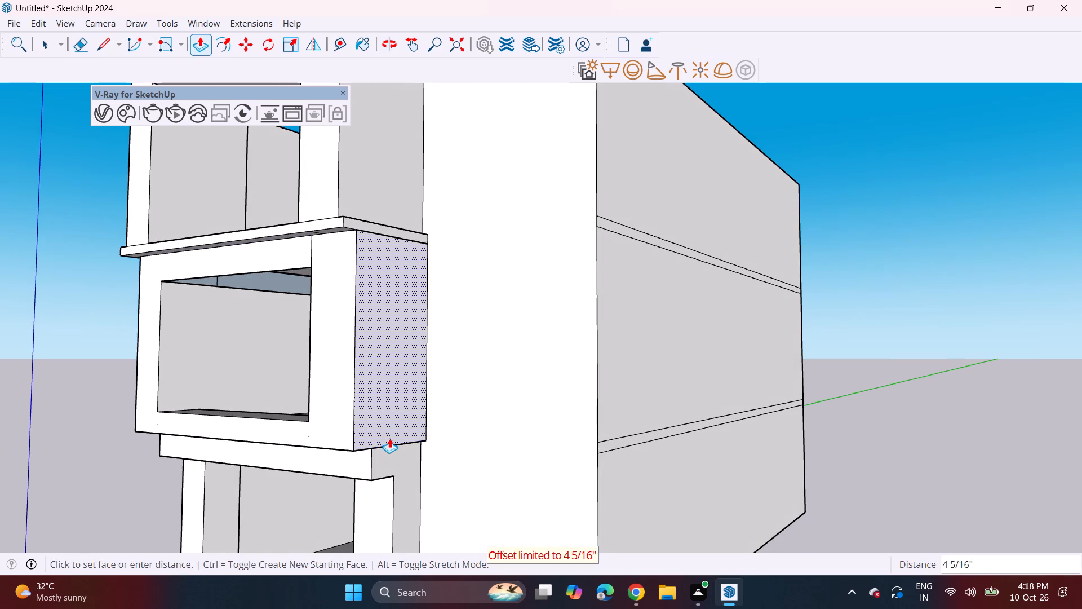
{"action": "left_click", "coordinate": [392, 438]}
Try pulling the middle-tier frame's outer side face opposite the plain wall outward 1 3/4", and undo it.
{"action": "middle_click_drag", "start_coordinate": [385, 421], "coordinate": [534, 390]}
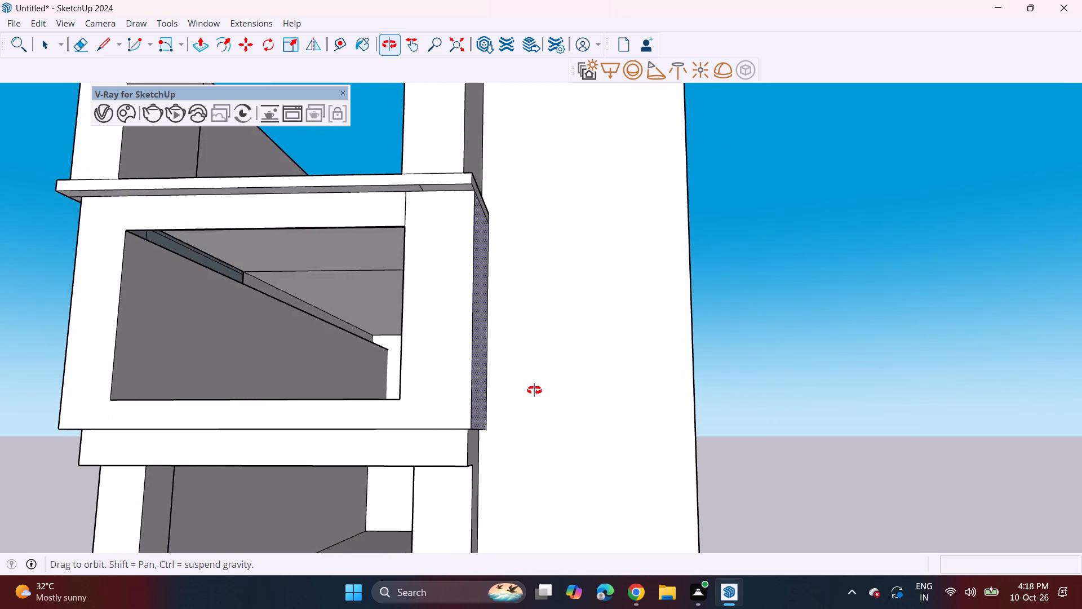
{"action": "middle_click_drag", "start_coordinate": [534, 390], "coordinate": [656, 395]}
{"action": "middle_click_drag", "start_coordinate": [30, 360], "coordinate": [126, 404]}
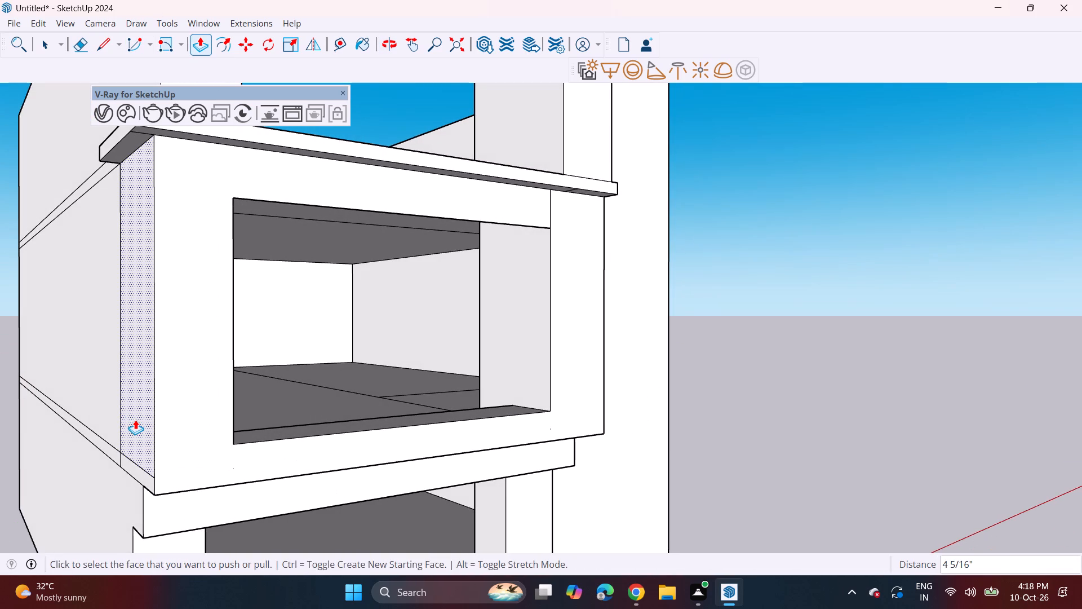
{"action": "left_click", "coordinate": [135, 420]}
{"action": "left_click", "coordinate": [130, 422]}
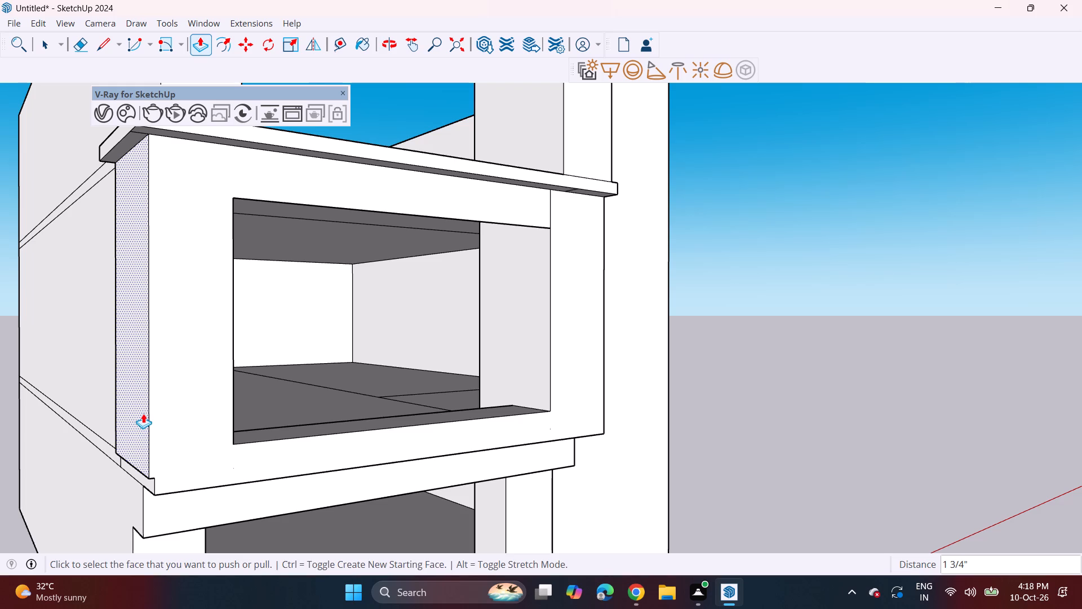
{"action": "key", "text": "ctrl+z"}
Erase the slab seam line at the base of the middle-tier frame's side face opposite the plain wall.
{"action": "left_click", "coordinate": [83, 48]}
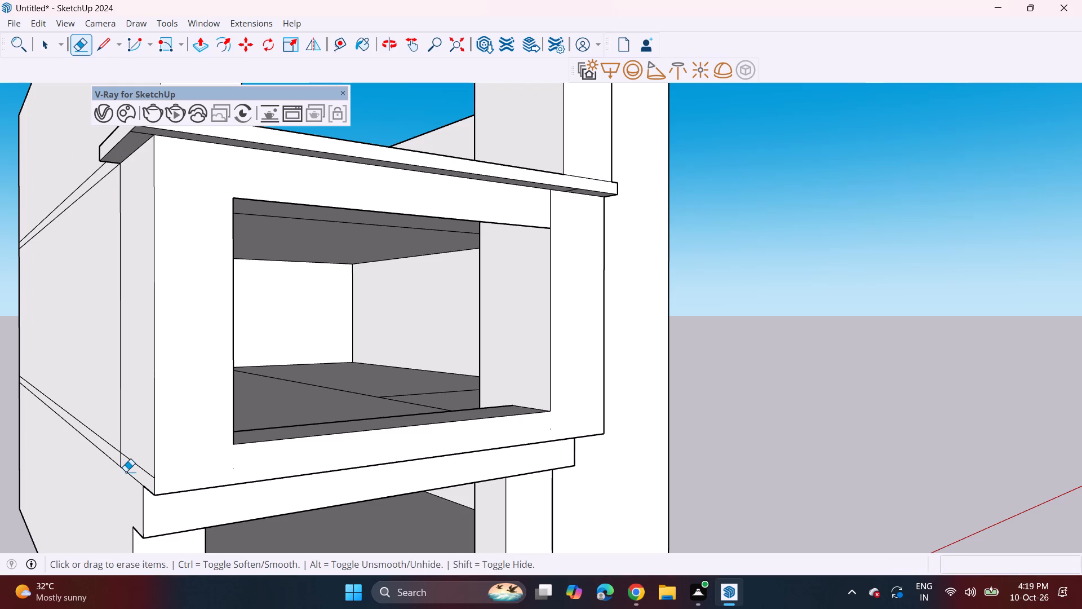
{"action": "left_click", "coordinate": [141, 470]}
Pull the full-height outer side face of the middle-tier frame, opposite the plain wall, slightly outward.
{"action": "left_click", "coordinate": [197, 42]}
{"action": "left_click", "coordinate": [145, 448]}
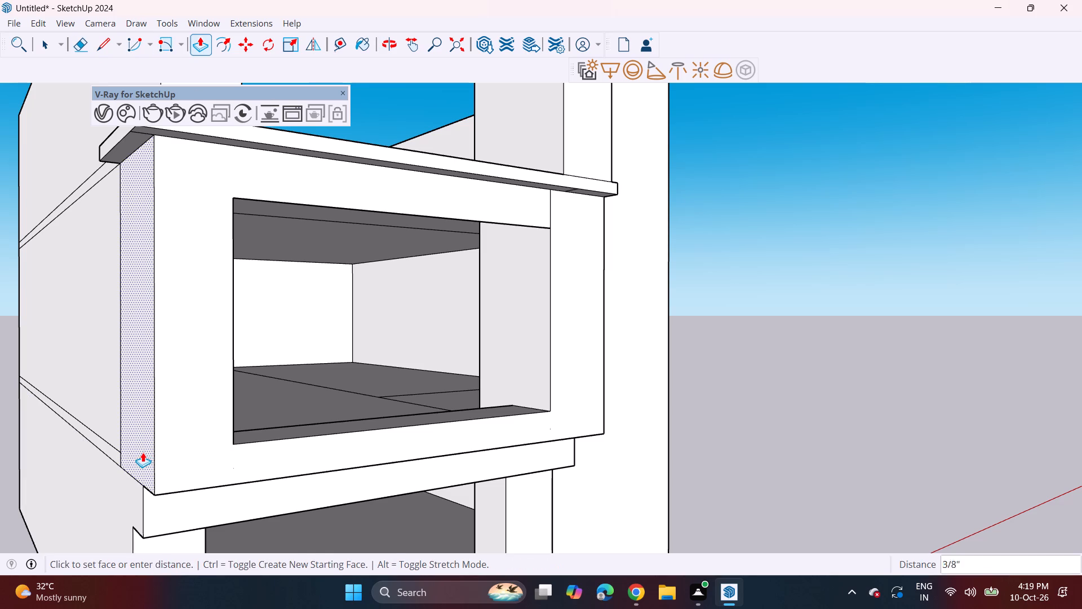
{"action": "left_click", "coordinate": [138, 454]}
Push the middle opening's jamb farthest from the plain wall back about 7 1/2" to slim that post.
{"action": "middle_click_drag", "start_coordinate": [356, 442], "coordinate": [225, 424]}
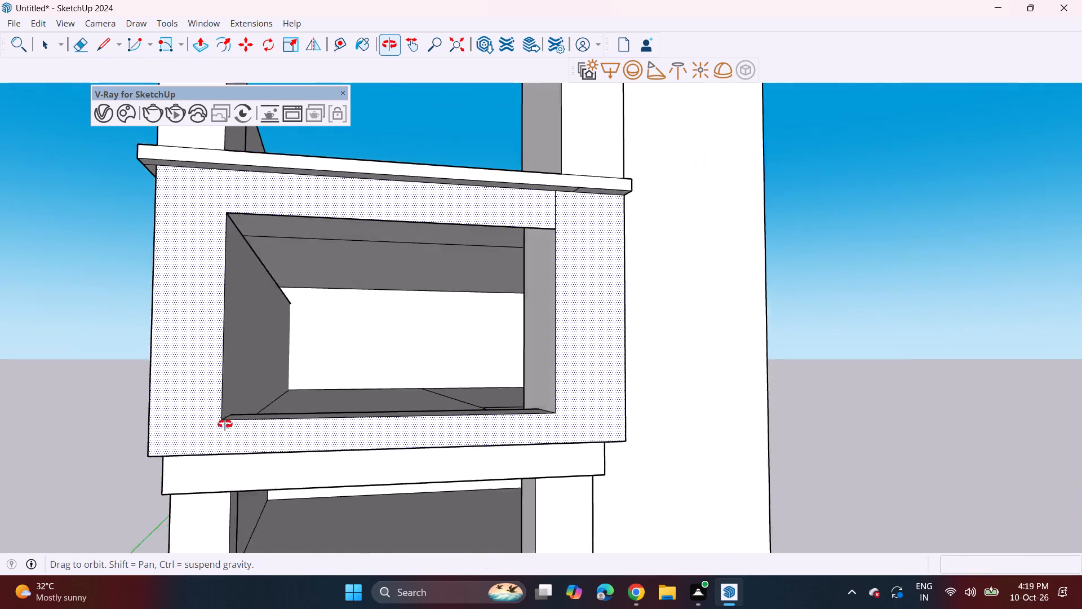
{"action": "middle_click_drag", "start_coordinate": [225, 424], "coordinate": [189, 413]}
{"action": "scroll", "coordinate": [313, 388], "scroll_direction": "down", "scroll_amount": 2}
{"action": "middle_click_drag", "start_coordinate": [281, 345], "coordinate": [298, 411]}
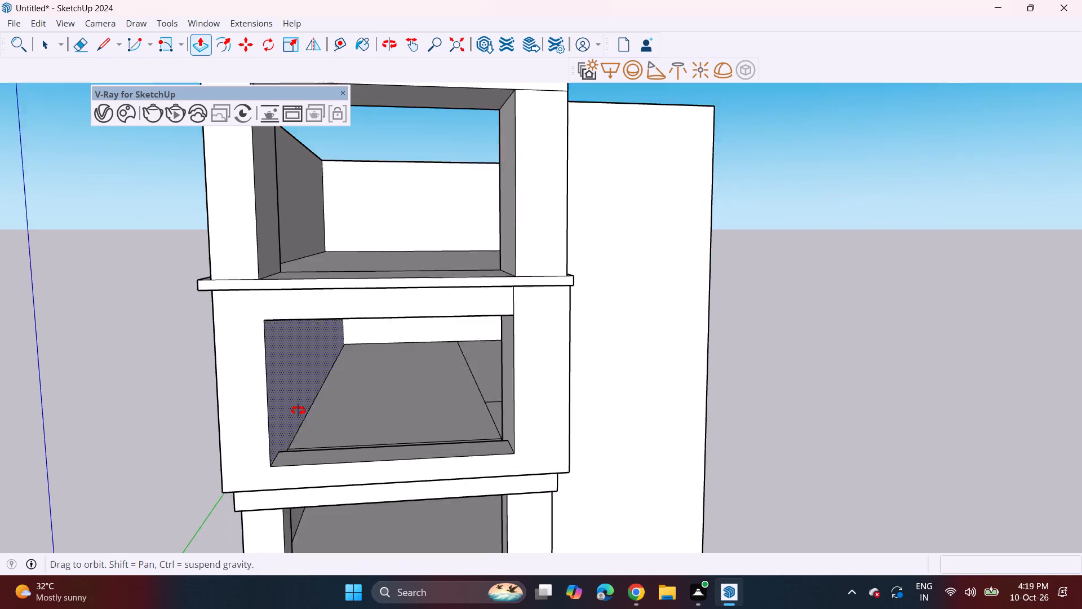
{"action": "middle_click_drag", "start_coordinate": [298, 411], "coordinate": [303, 418]}
{"action": "left_click", "coordinate": [278, 414]}
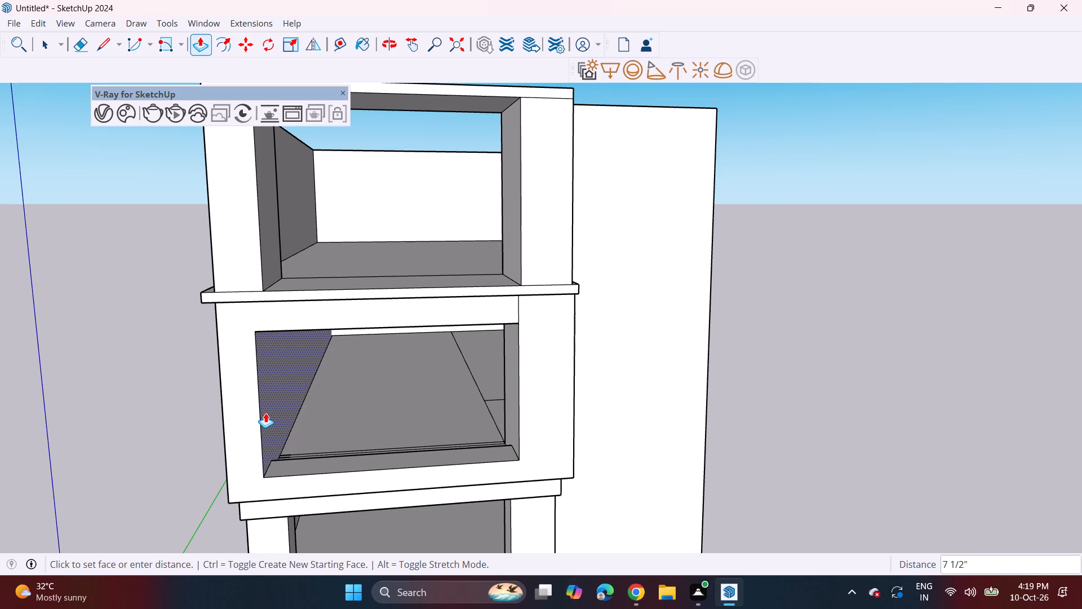
{"action": "left_click", "coordinate": [265, 413]}
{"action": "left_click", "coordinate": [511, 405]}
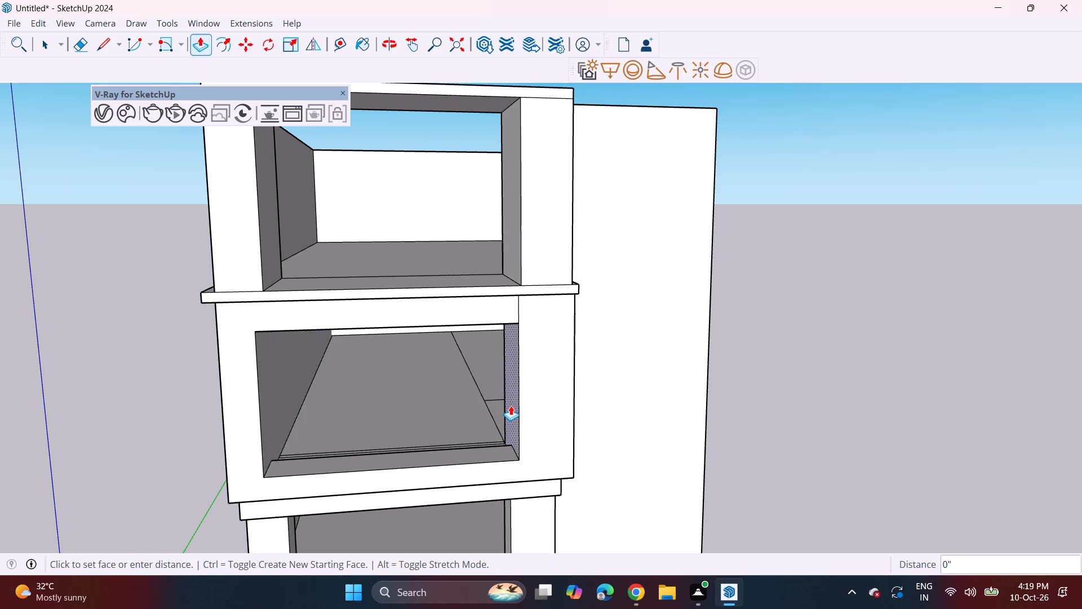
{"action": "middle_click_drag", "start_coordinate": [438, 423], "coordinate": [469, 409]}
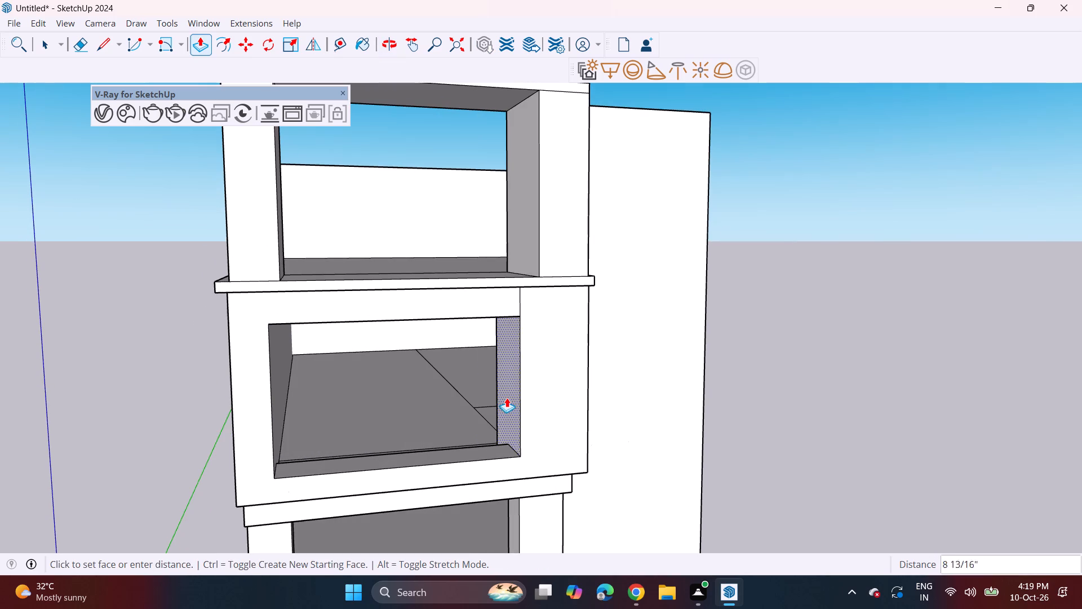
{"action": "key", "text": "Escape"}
Push the middle opening's jamb nearest the plain wall back 9 9/16" to widen the opening.
{"action": "middle_click_drag", "start_coordinate": [458, 412], "coordinate": [406, 387]}
{"action": "middle_click_drag", "start_coordinate": [461, 401], "coordinate": [527, 436]}
{"action": "left_click", "coordinate": [538, 416]}
{"action": "left_click", "coordinate": [549, 410]}
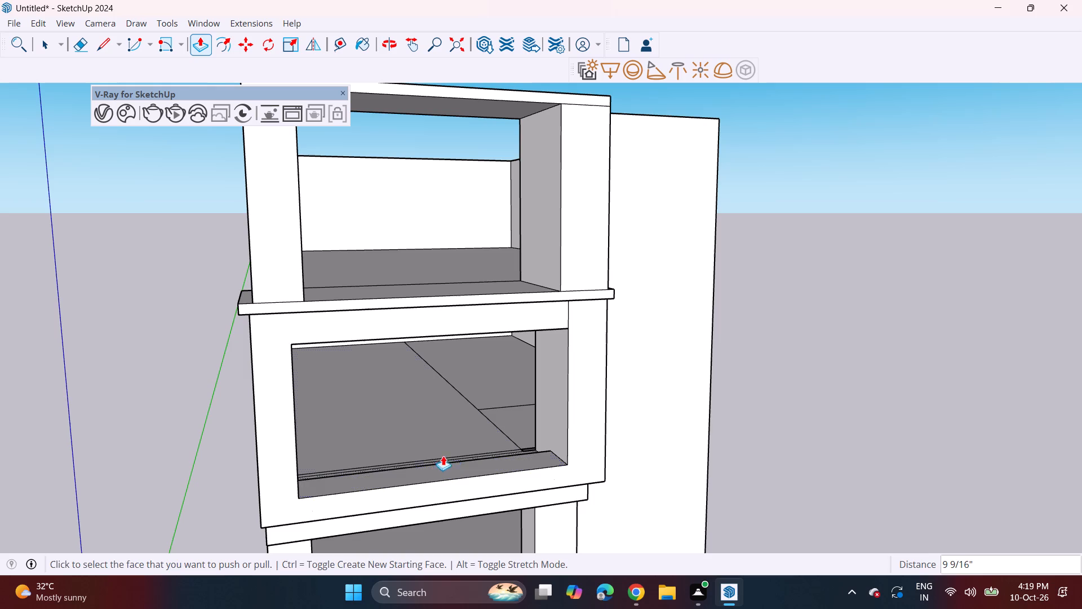
Push the middle-tier frame's outer side face next to the plain wall slightly inward.
{"action": "middle_click_drag", "start_coordinate": [362, 368], "coordinate": [274, 333]}
{"action": "middle_click_drag", "start_coordinate": [531, 403], "coordinate": [357, 406]}
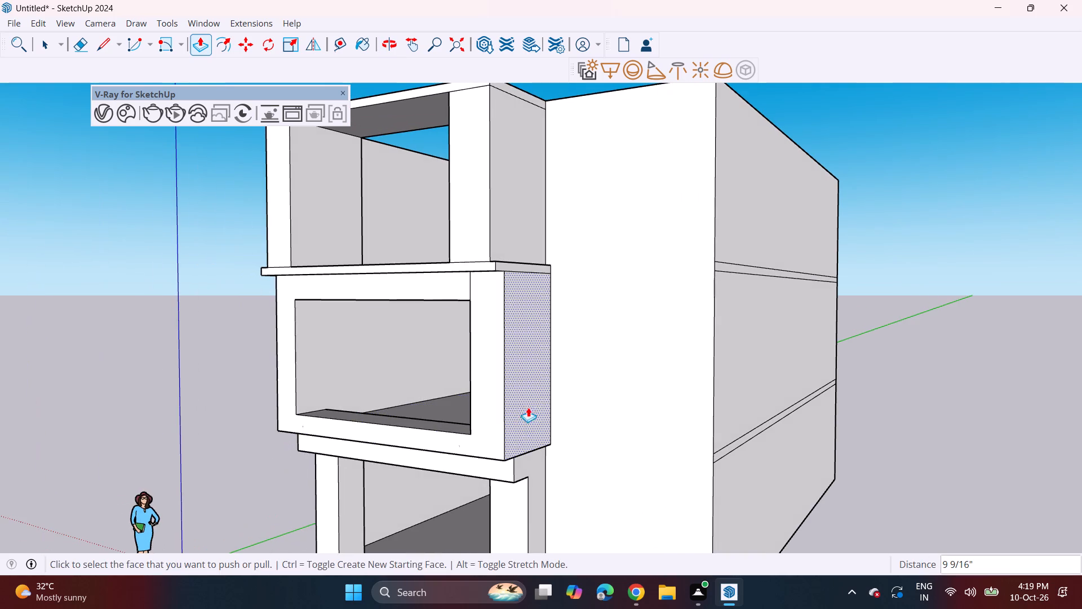
{"action": "left_click", "coordinate": [527, 416]}
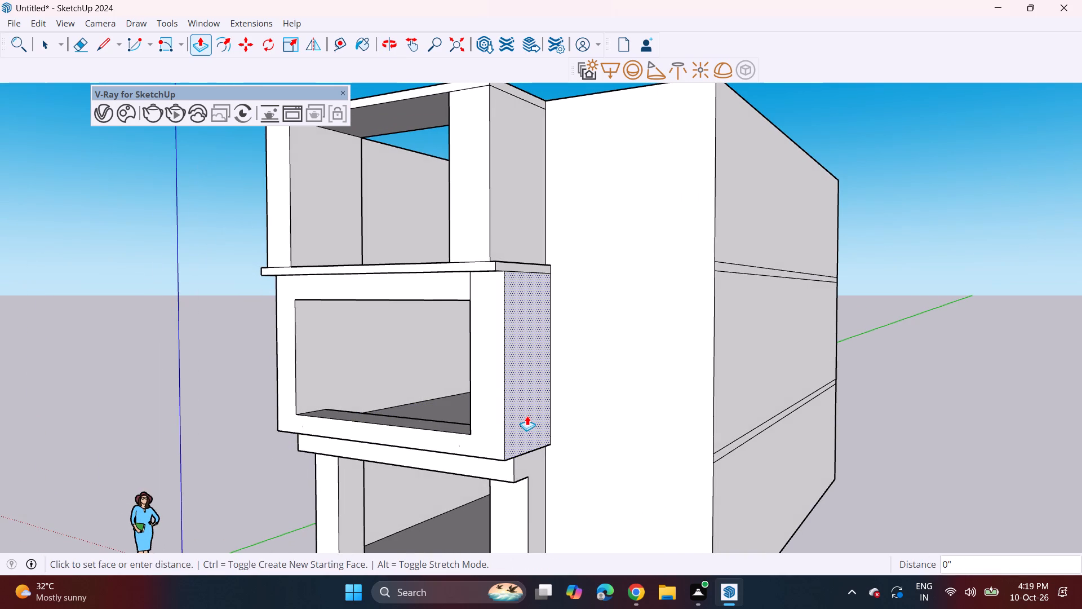
{"action": "left_click", "coordinate": [522, 408]}
Push the ground-tier side face with its slab end, next to the plain wall, inward 7 3/16".
{"action": "left_click", "coordinate": [539, 464]}
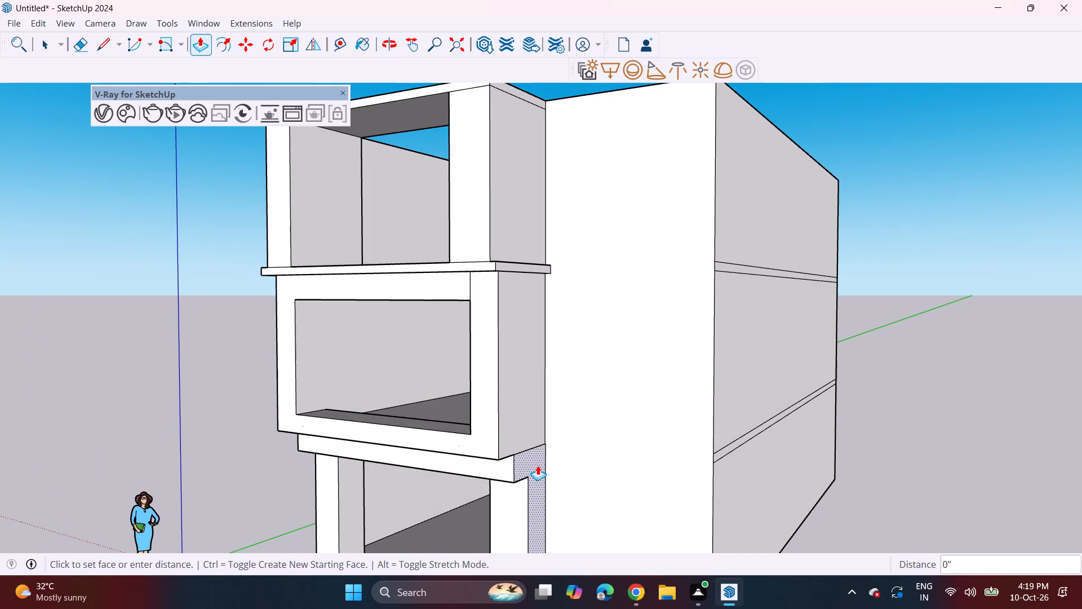
{"action": "left_click", "coordinate": [531, 463]}
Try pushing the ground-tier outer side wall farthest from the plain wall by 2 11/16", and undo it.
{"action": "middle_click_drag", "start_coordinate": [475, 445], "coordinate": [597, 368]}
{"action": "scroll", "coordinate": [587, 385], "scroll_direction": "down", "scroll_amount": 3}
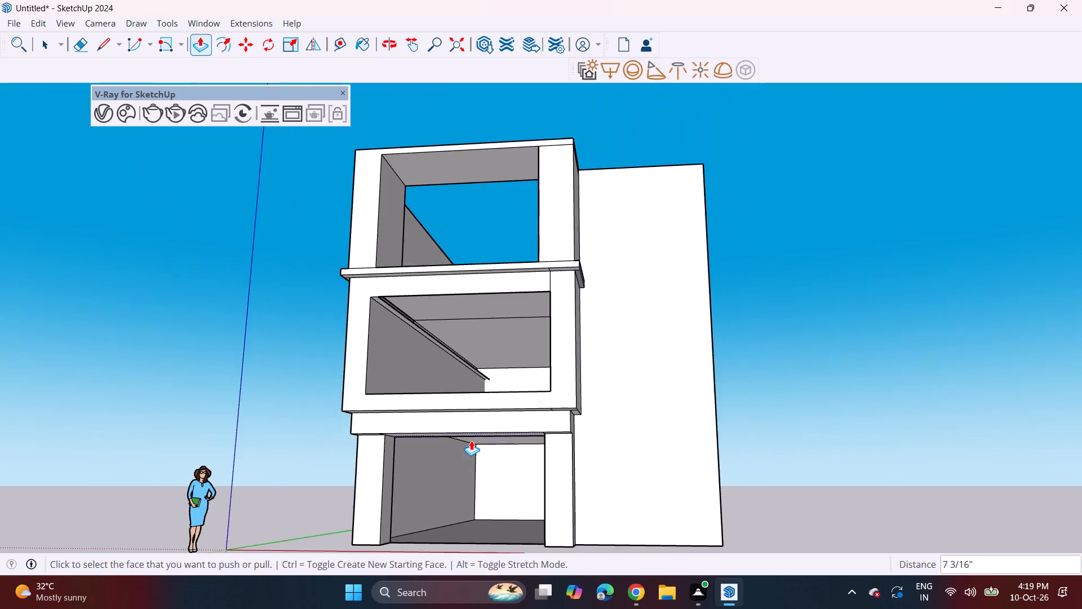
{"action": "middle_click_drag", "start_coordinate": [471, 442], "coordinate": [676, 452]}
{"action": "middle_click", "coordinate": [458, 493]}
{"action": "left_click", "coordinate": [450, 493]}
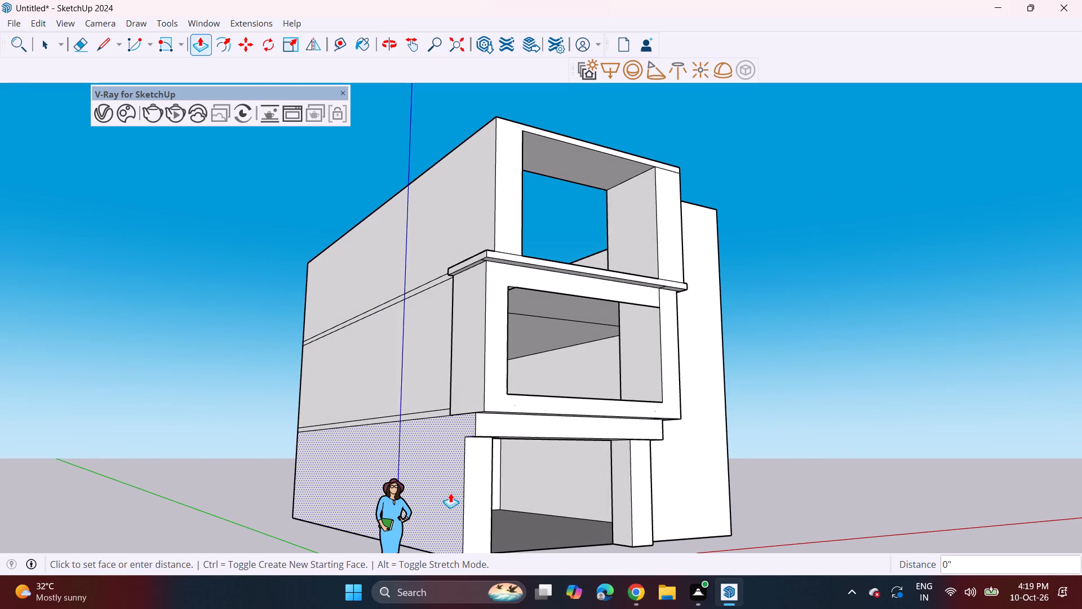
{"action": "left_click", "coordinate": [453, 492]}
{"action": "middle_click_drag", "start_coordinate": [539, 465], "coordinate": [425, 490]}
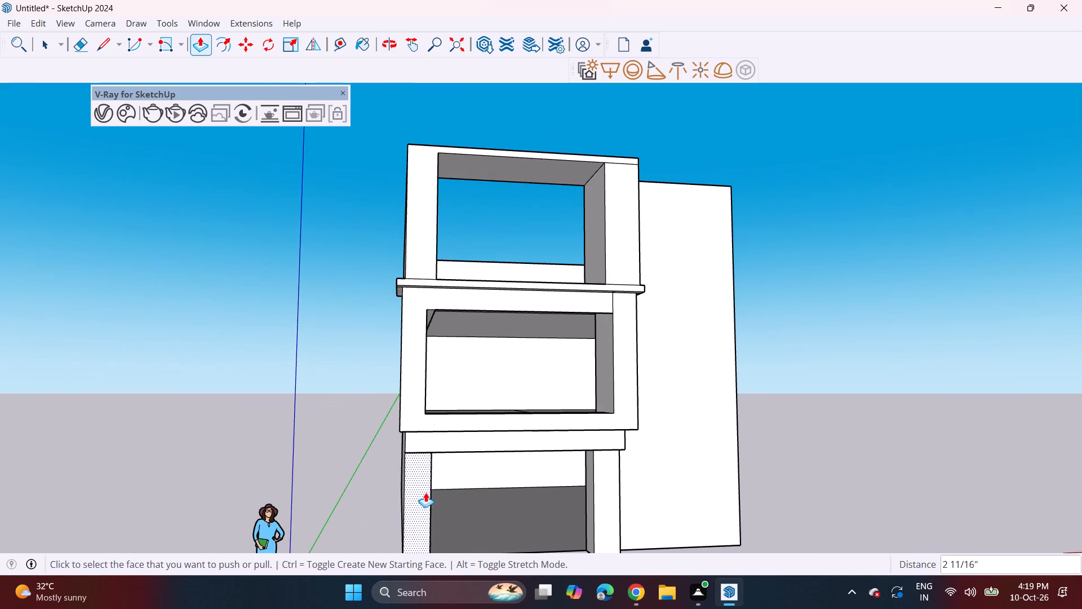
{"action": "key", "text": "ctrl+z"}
Push the ground-tier opening's jamb farthest from the plain wall back 2 1/8", and pull it out 10 13/16" to thicken that post.
{"action": "middle_click_drag", "start_coordinate": [455, 500], "coordinate": [379, 479]}
{"action": "scroll", "coordinate": [382, 476], "scroll_direction": "up", "scroll_amount": 4}
{"action": "left_click", "coordinate": [410, 486]}
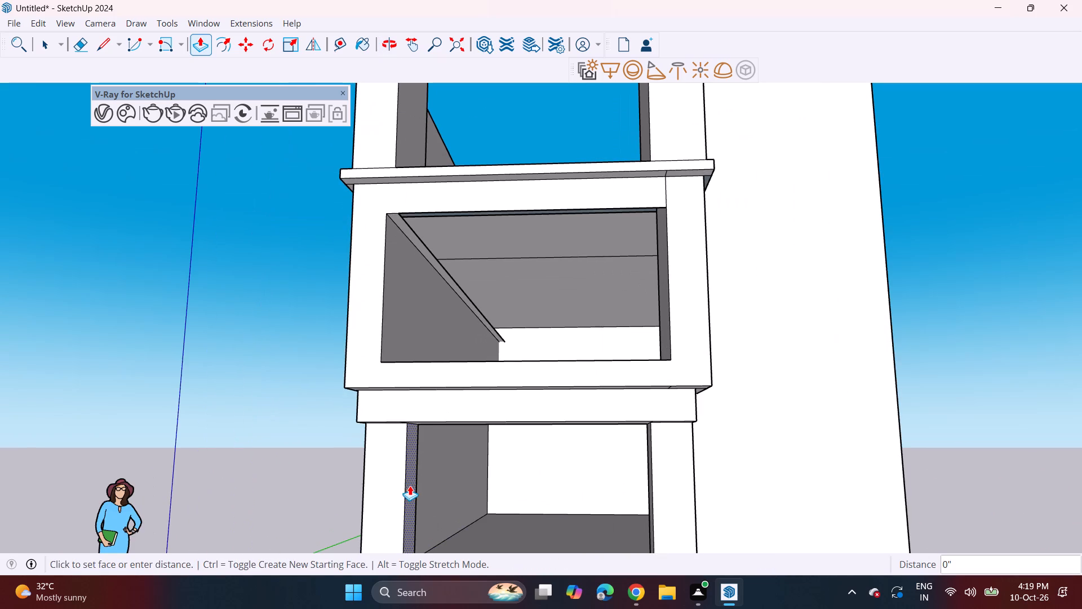
{"action": "left_click", "coordinate": [406, 487]}
{"action": "scroll", "coordinate": [466, 447], "scroll_direction": "down", "scroll_amount": 2}
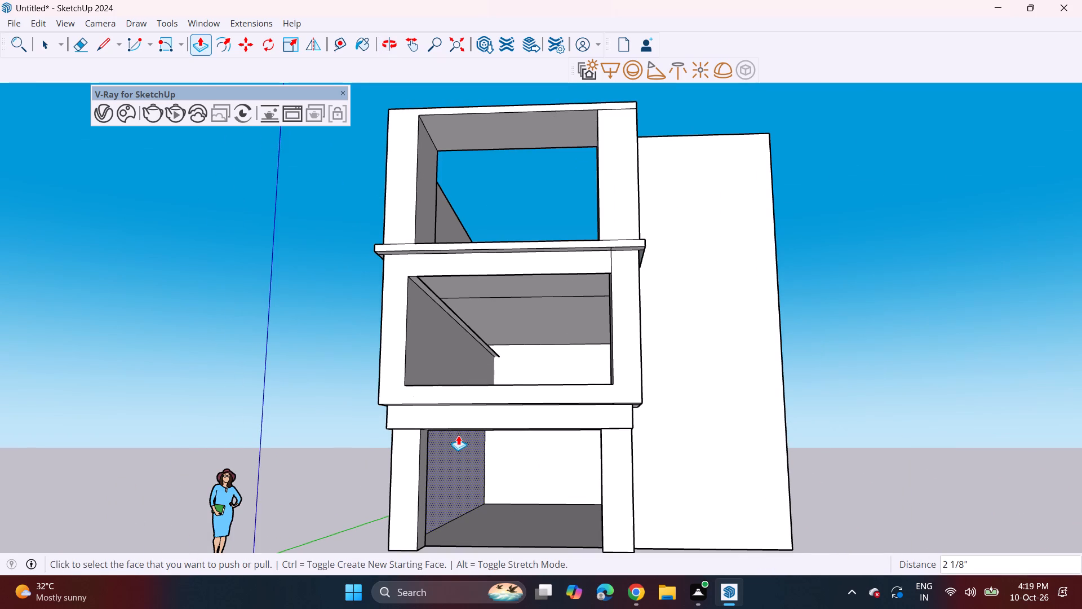
{"action": "middle_click_drag", "start_coordinate": [478, 430], "coordinate": [475, 417]}
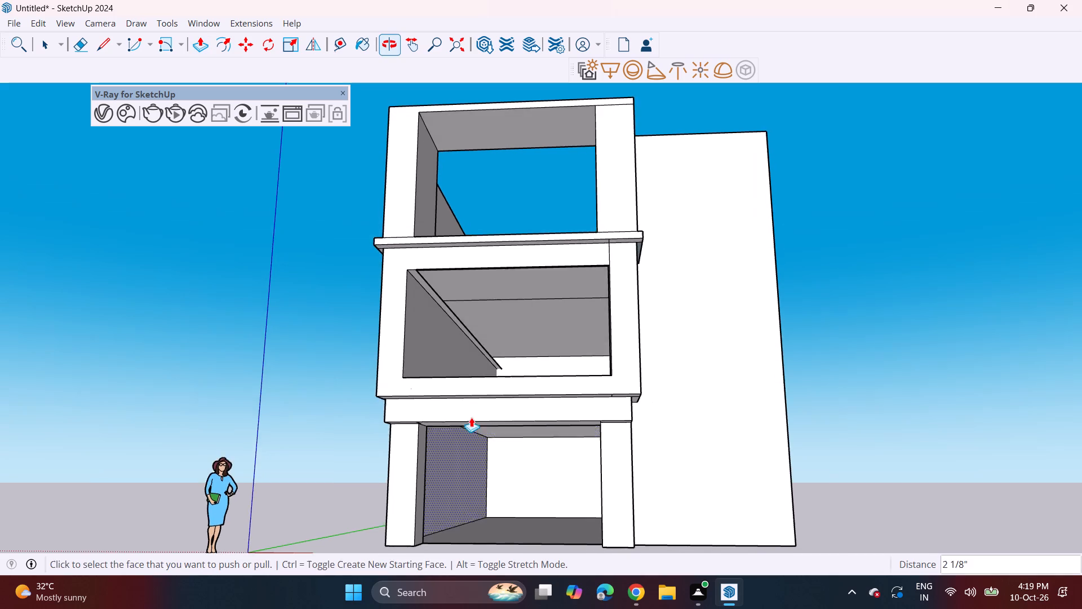
{"action": "scroll", "coordinate": [419, 491], "scroll_direction": "up", "scroll_amount": 3}
{"action": "left_click", "coordinate": [419, 491]}
{"action": "left_click", "coordinate": [436, 494]}
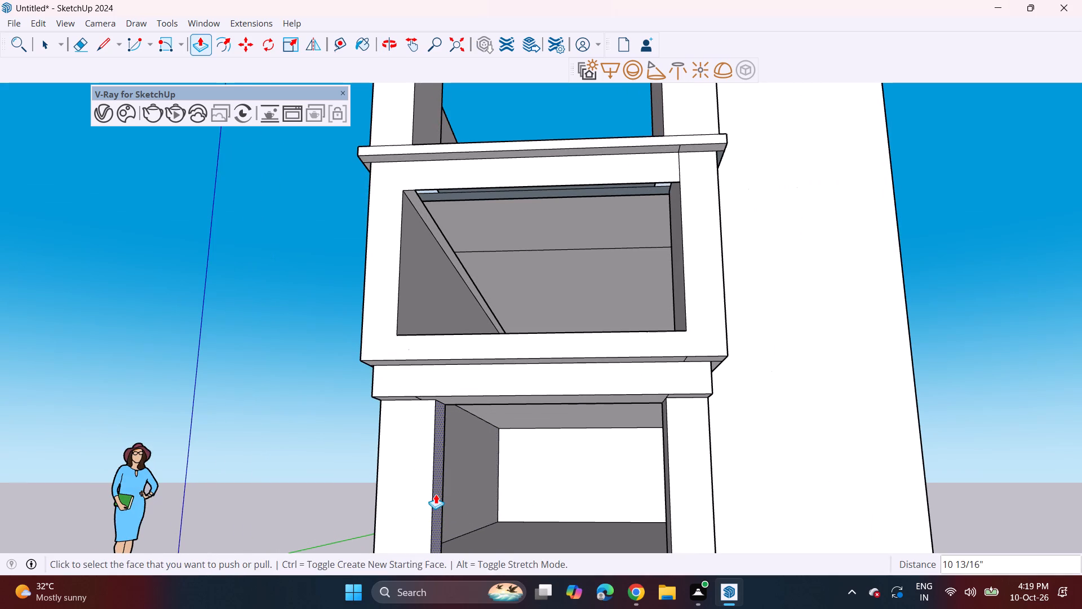
Pull the ground-tier opening's jamb nearest the plain wall into the opening by 1' 3 7/8" to thicken that post.
{"action": "middle_click_drag", "start_coordinate": [618, 506], "coordinate": [681, 530]}
{"action": "left_click", "coordinate": [699, 516]}
{"action": "left_click", "coordinate": [677, 523]}
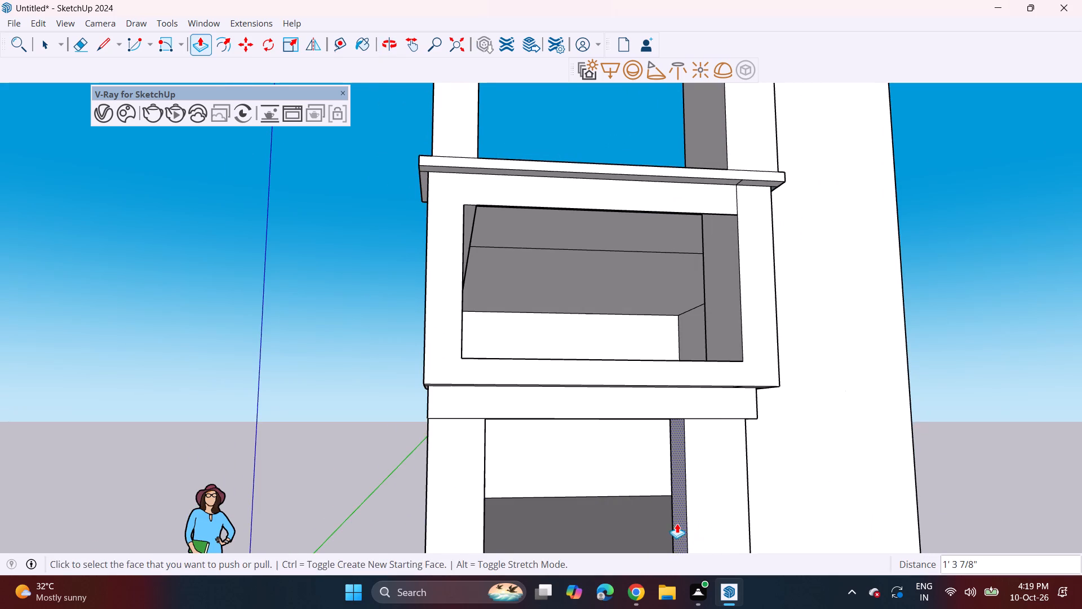
Push the ground-tier side face with its slab end, next to the plain wall, further inward.
{"action": "middle_click_drag", "start_coordinate": [655, 505], "coordinate": [568, 462]}
{"action": "scroll", "coordinate": [580, 449], "scroll_direction": "down", "scroll_amount": 2}
{"action": "middle_click_drag", "start_coordinate": [586, 466], "coordinate": [607, 508]}
{"action": "middle_click_drag", "start_coordinate": [707, 515], "coordinate": [541, 519]}
{"action": "scroll", "coordinate": [578, 470], "scroll_direction": "up", "scroll_amount": 2}
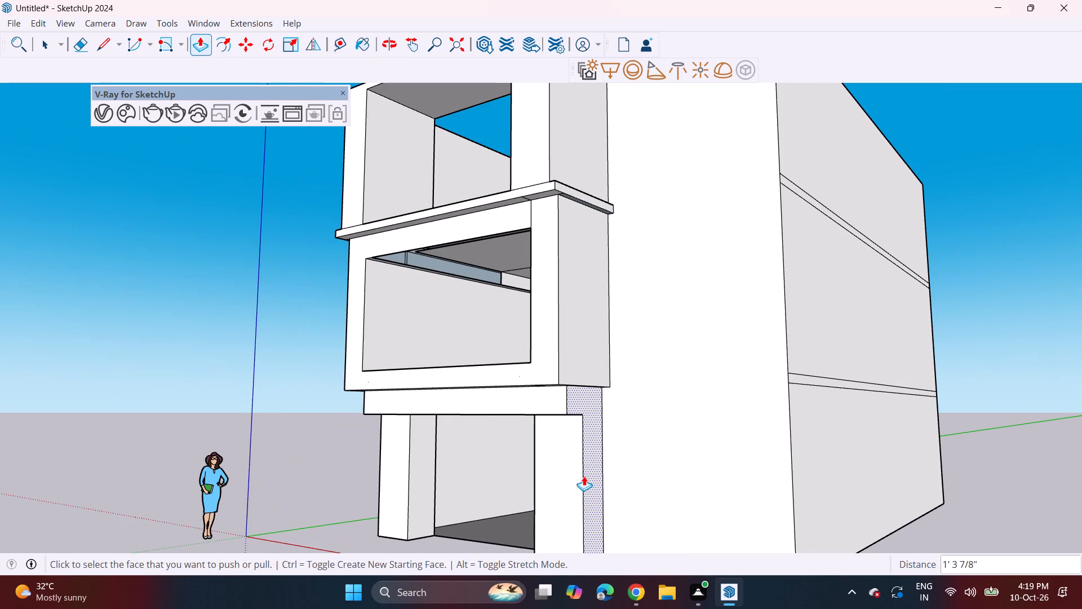
{"action": "left_click", "coordinate": [589, 477]}
{"action": "left_click", "coordinate": [573, 474]}
Repeat the same inward push on the middle-tier side face, the top-tier side face and the slab end between them.
{"action": "double_click", "coordinate": [578, 349]}
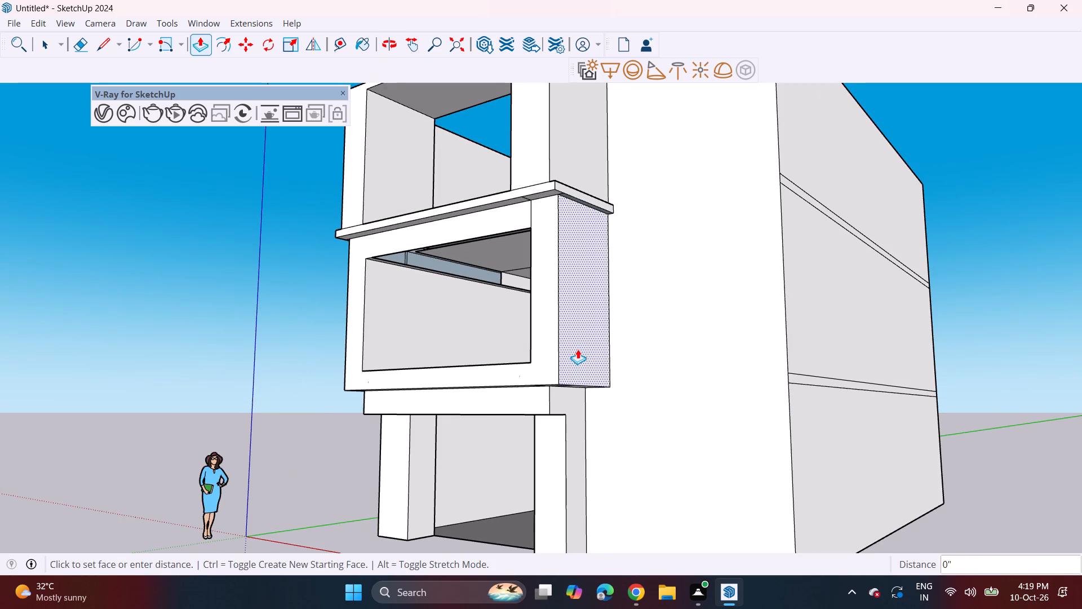
{"action": "middle_click_drag", "start_coordinate": [557, 371], "coordinate": [689, 402]}
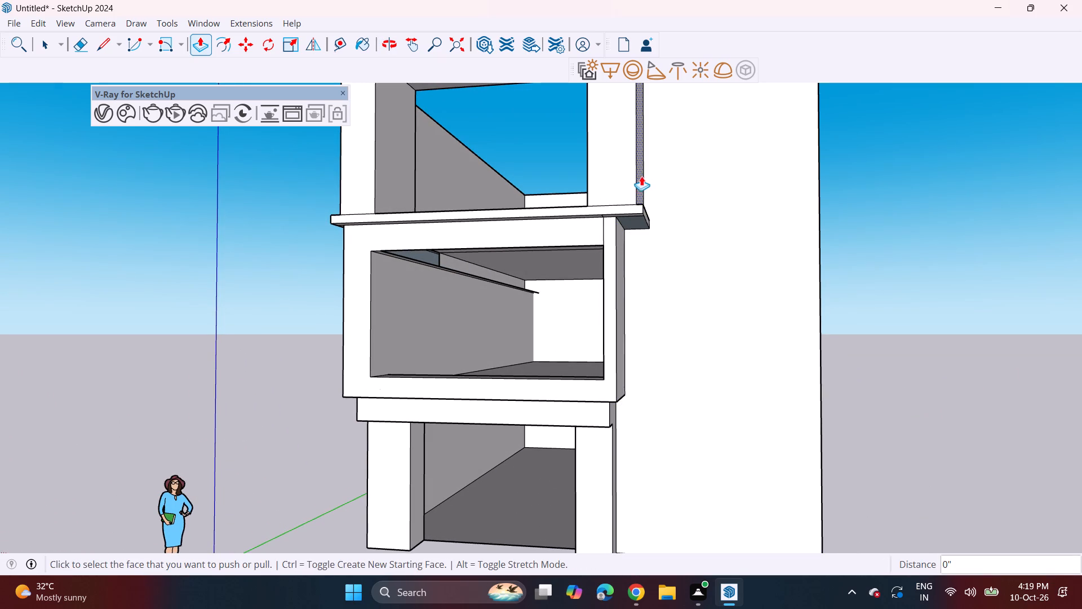
{"action": "double_click", "coordinate": [639, 176]}
{"action": "double_click", "coordinate": [646, 213]}
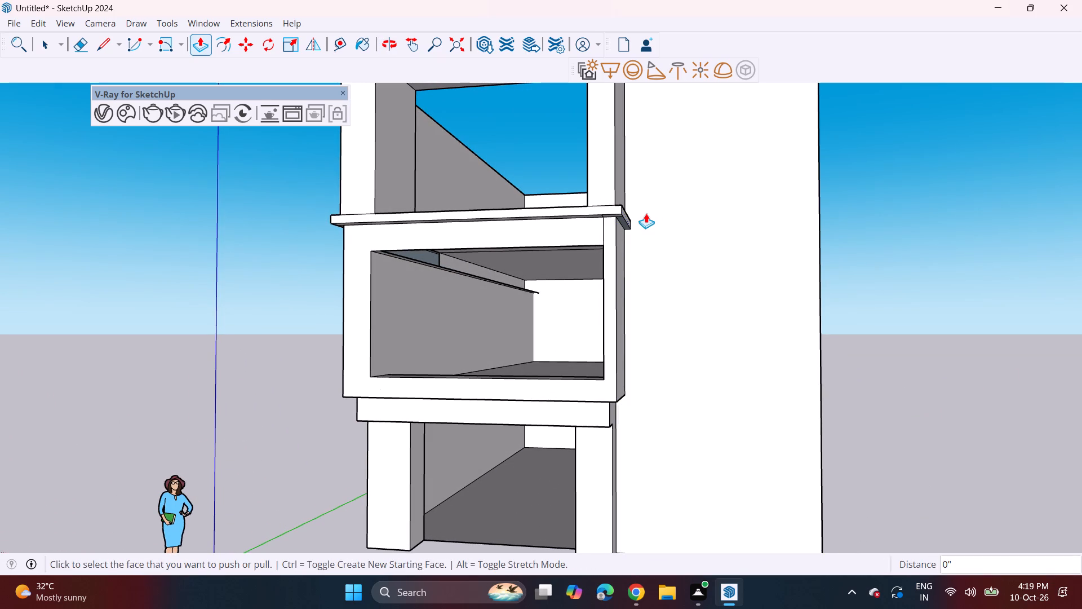
Pull the middle-tier frame's outer side face next to the plain wall outward 8 13/16".
{"action": "middle_click_drag", "start_coordinate": [579, 339], "coordinate": [513, 334]}
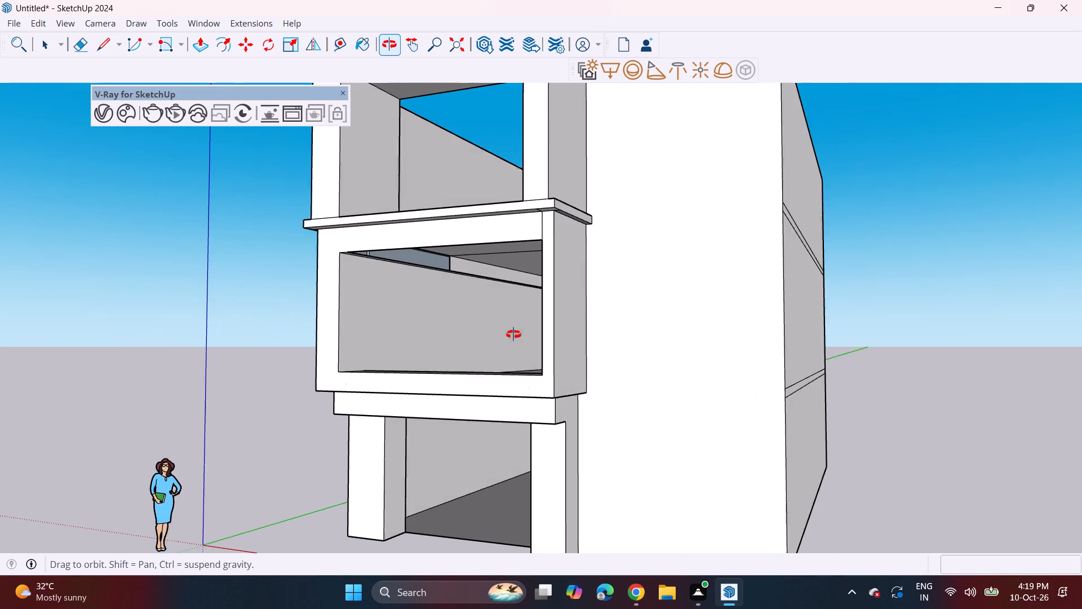
{"action": "middle_click_drag", "start_coordinate": [513, 334], "coordinate": [512, 335]}
{"action": "left_click", "coordinate": [564, 342]}
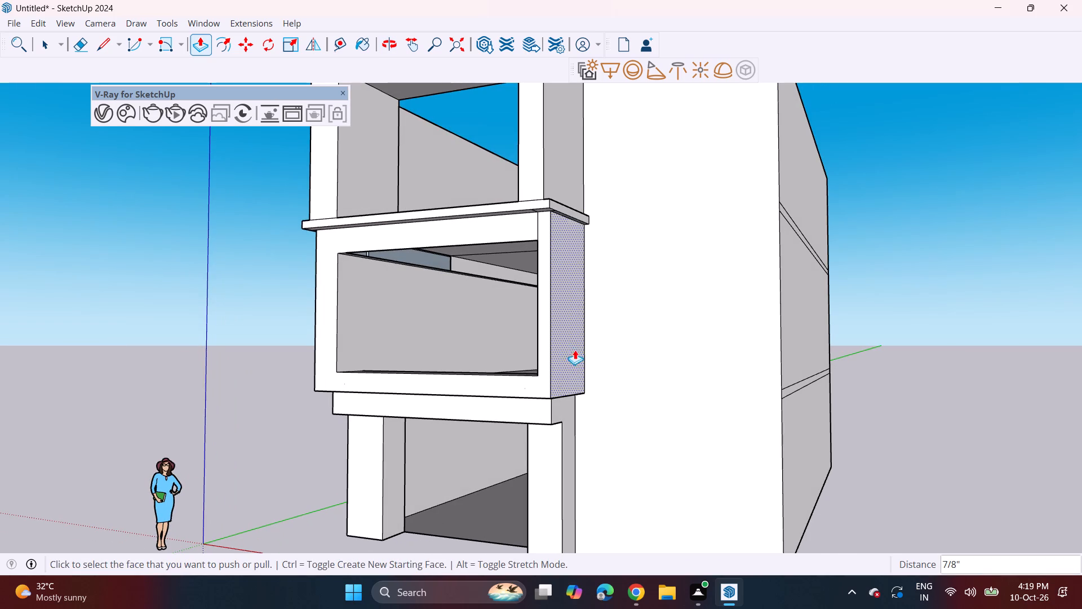
{"action": "left_click", "coordinate": [561, 382]}
{"action": "left_click", "coordinate": [574, 382]}
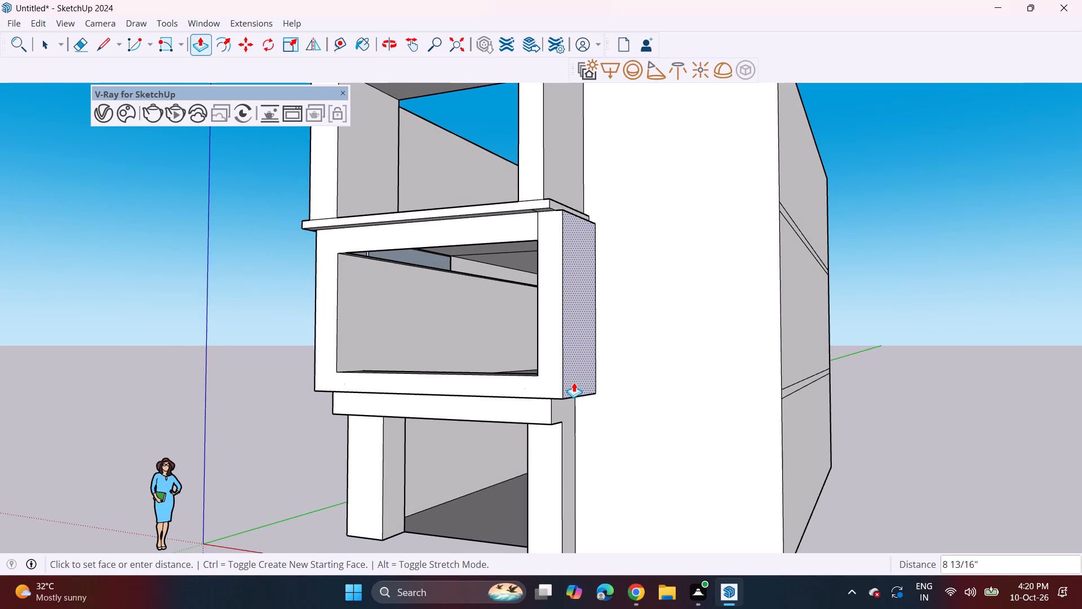
Repeat the 8 13/16" outward pull on the top-tier side face and the end of the slab beneath it.
{"action": "double_click", "coordinate": [576, 169]}
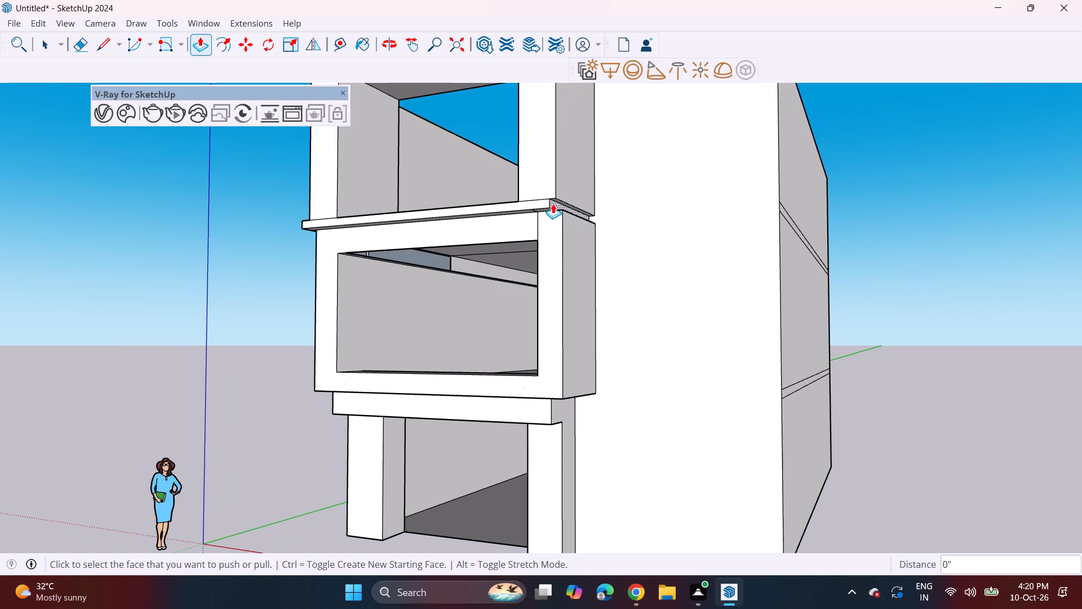
{"action": "double_click", "coordinate": [553, 204]}
Pull the roof rim's top face upward as three stacked parapet bands of 7 9/16", 9" and 8 11/16".
{"action": "middle_click_drag", "start_coordinate": [553, 272], "coordinate": [605, 279]}
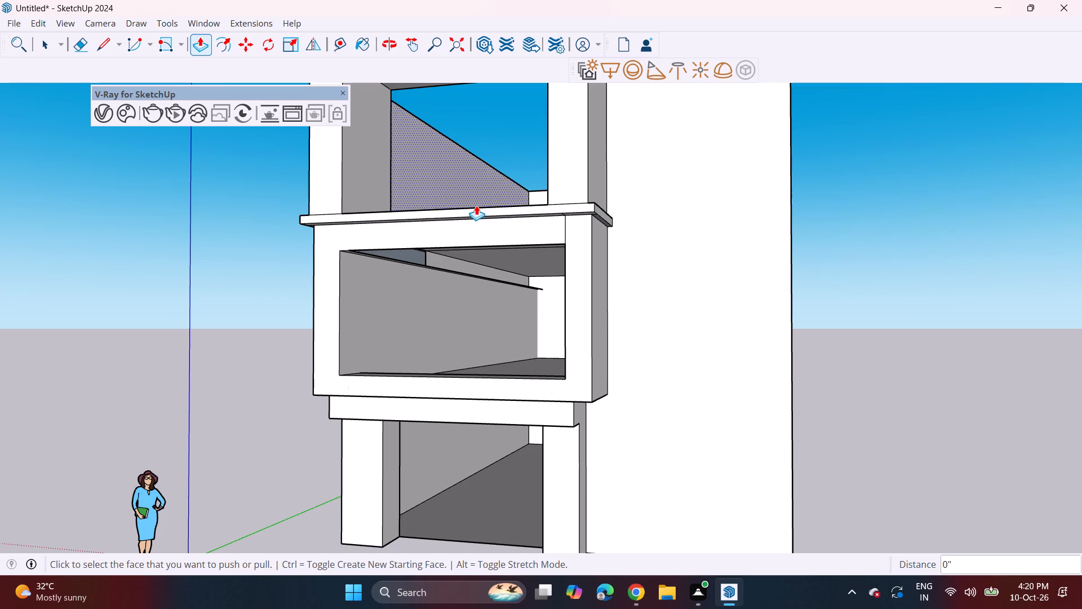
{"action": "middle_click_drag", "start_coordinate": [422, 195], "coordinate": [487, 285]}
{"action": "middle_click_drag", "start_coordinate": [511, 178], "coordinate": [499, 243]}
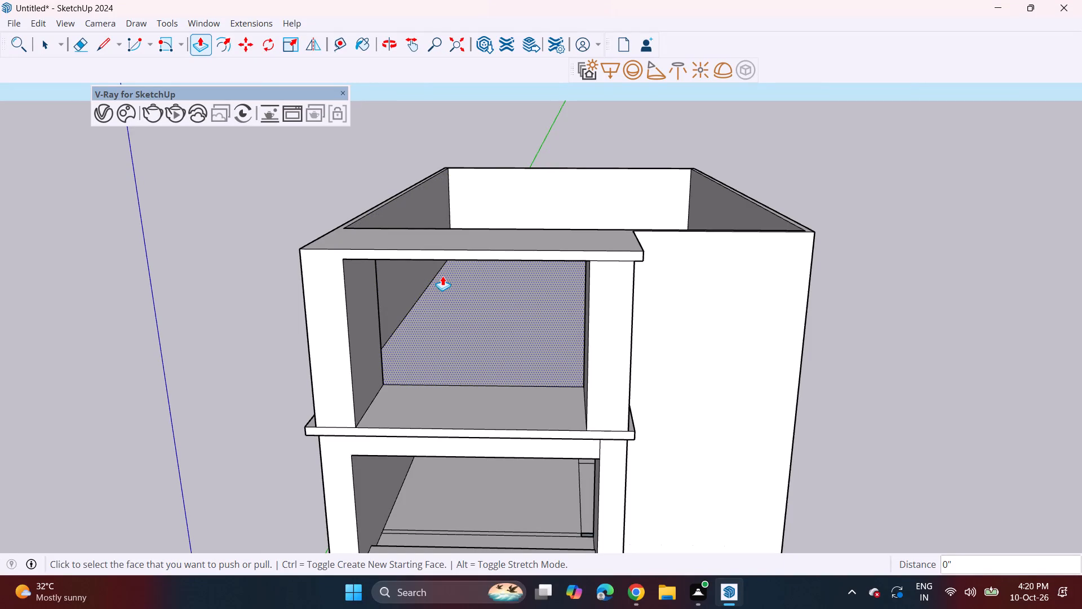
{"action": "middle_click_drag", "start_coordinate": [425, 269], "coordinate": [398, 284]}
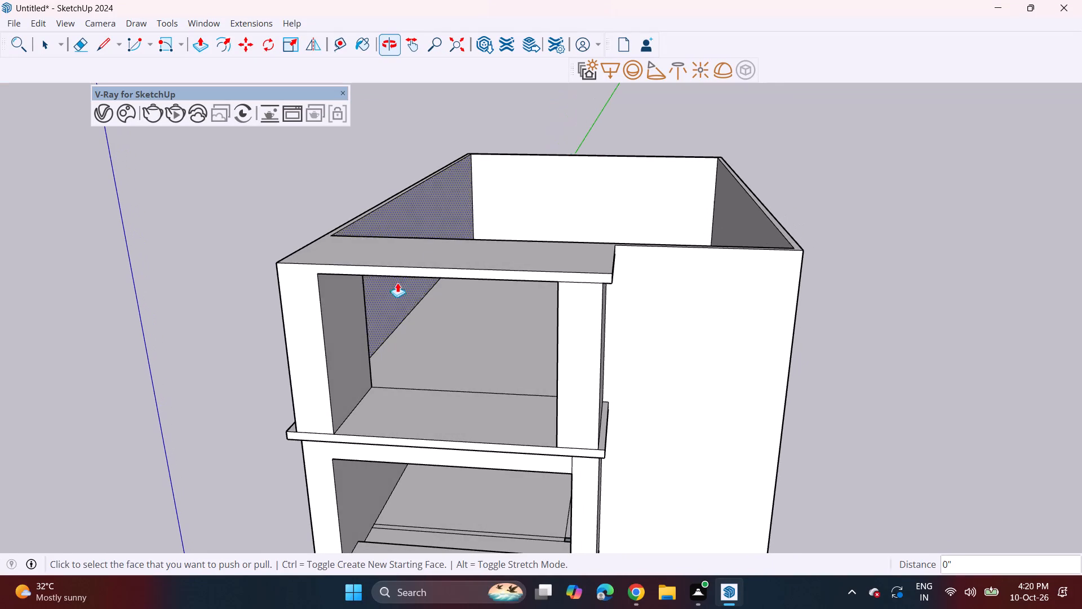
{"action": "left_click", "coordinate": [440, 245]}
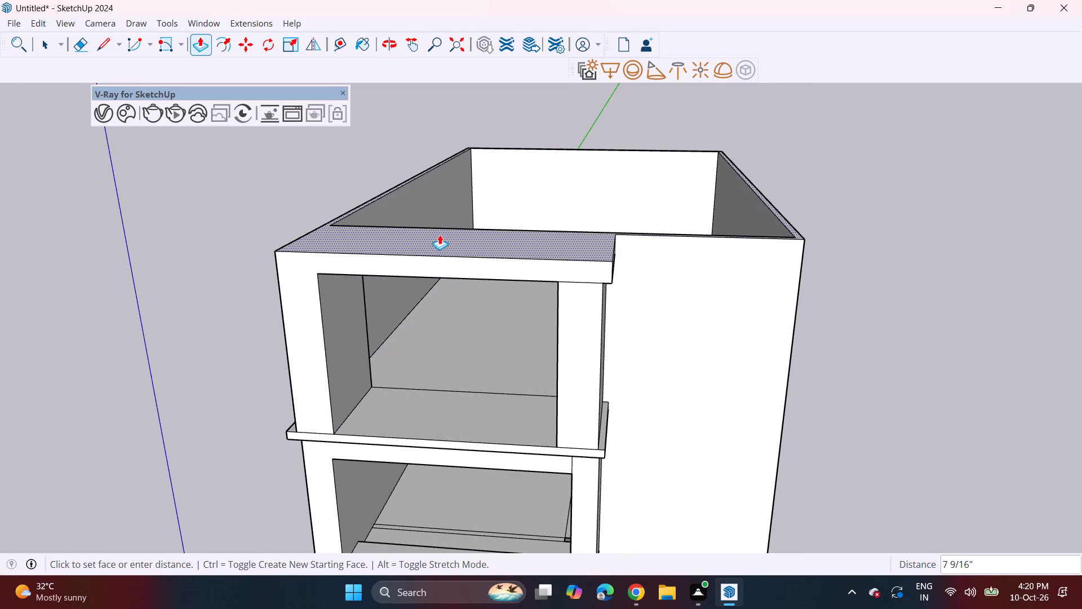
{"action": "left_click", "coordinate": [442, 235]}
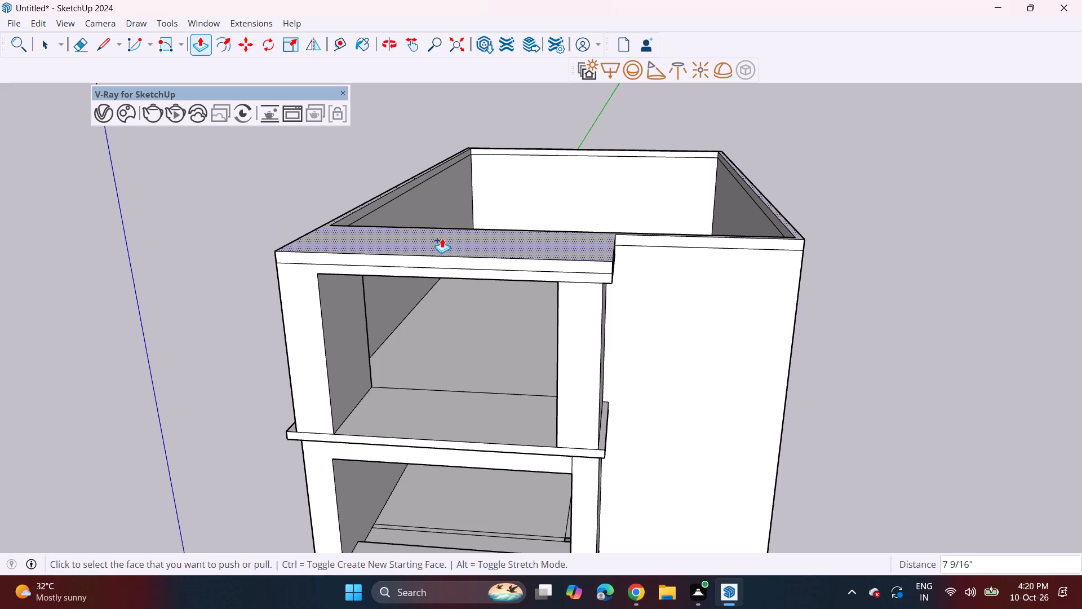
{"action": "left_click", "coordinate": [442, 242]}
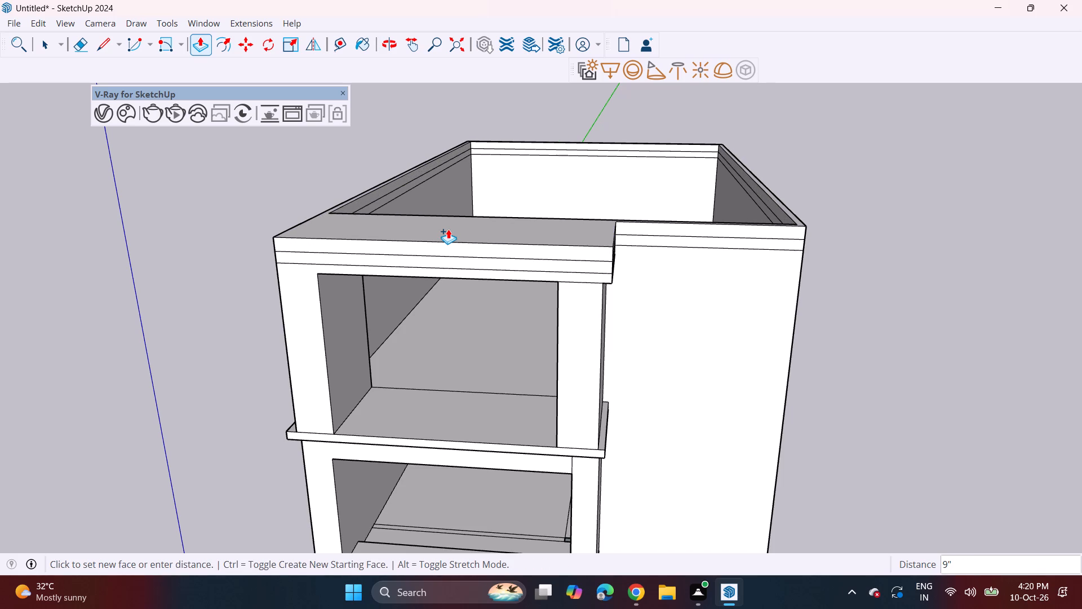
{"action": "left_click", "coordinate": [448, 229]}
{"action": "left_click", "coordinate": [448, 233]}
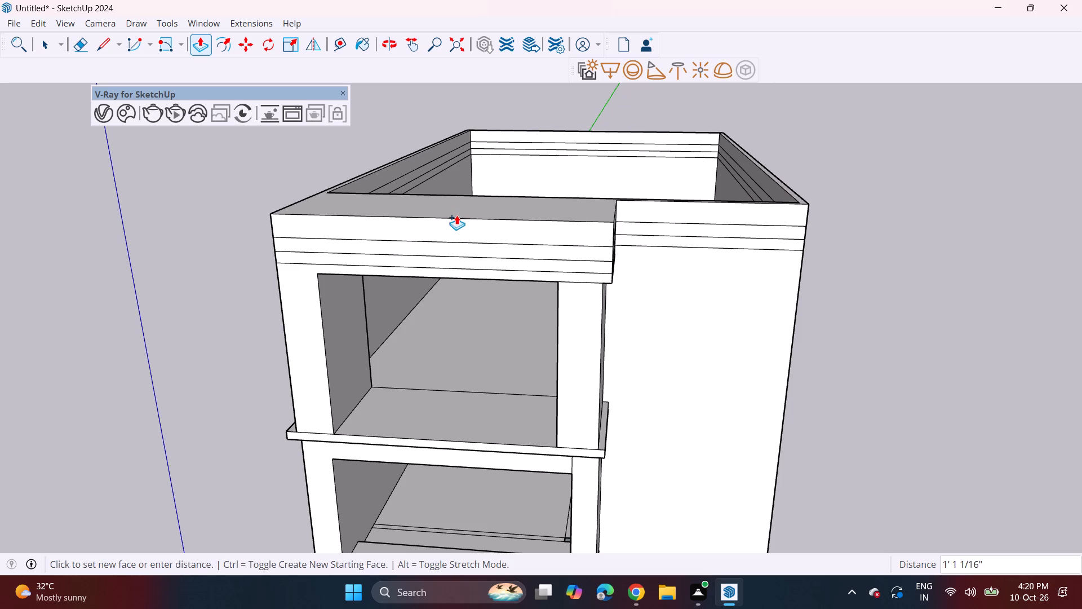
{"action": "left_click", "coordinate": [456, 219]}
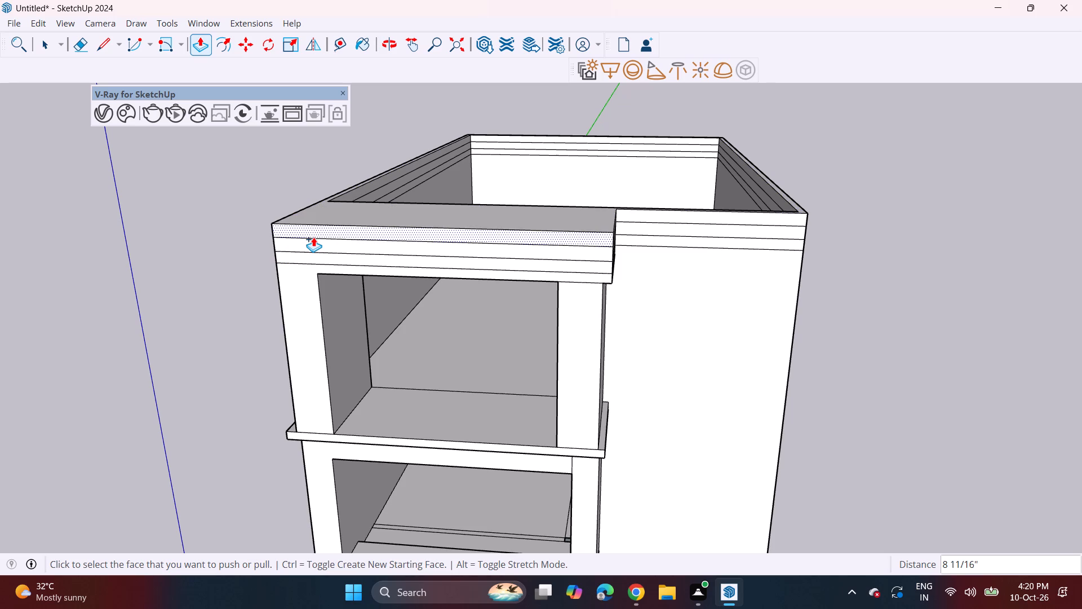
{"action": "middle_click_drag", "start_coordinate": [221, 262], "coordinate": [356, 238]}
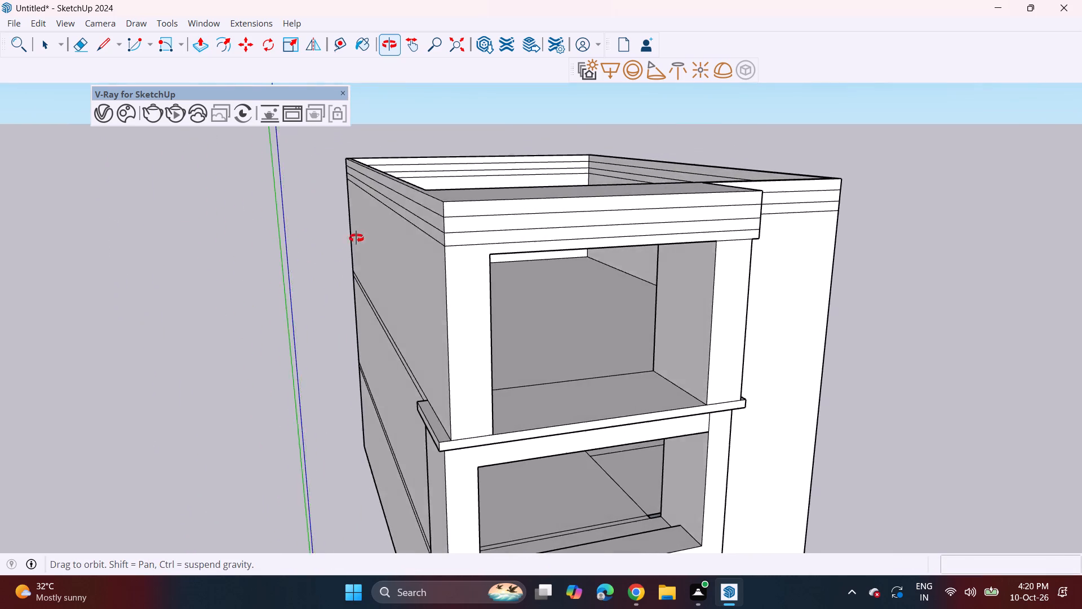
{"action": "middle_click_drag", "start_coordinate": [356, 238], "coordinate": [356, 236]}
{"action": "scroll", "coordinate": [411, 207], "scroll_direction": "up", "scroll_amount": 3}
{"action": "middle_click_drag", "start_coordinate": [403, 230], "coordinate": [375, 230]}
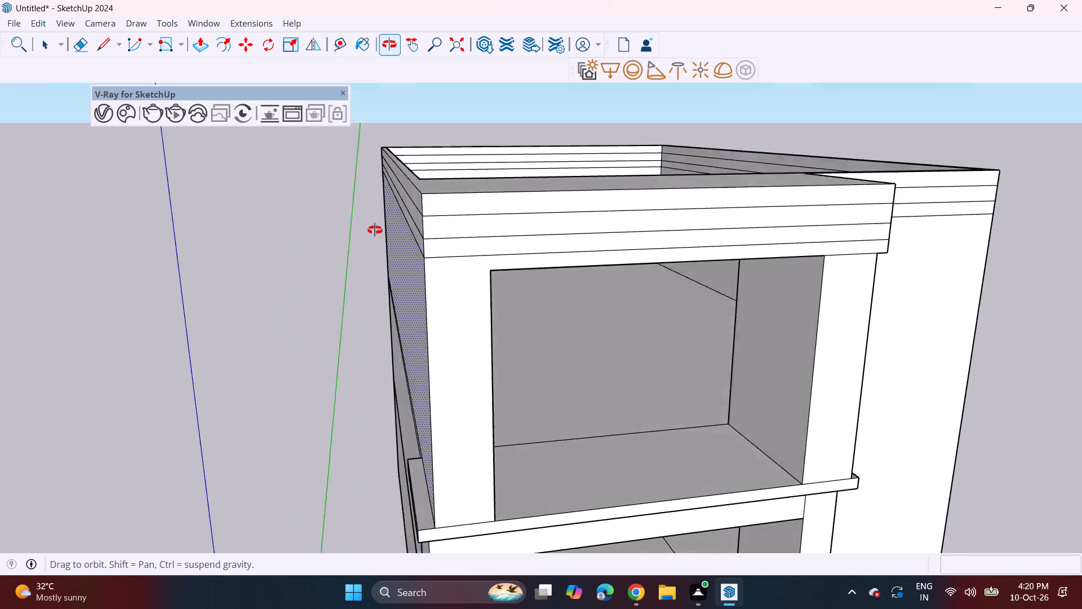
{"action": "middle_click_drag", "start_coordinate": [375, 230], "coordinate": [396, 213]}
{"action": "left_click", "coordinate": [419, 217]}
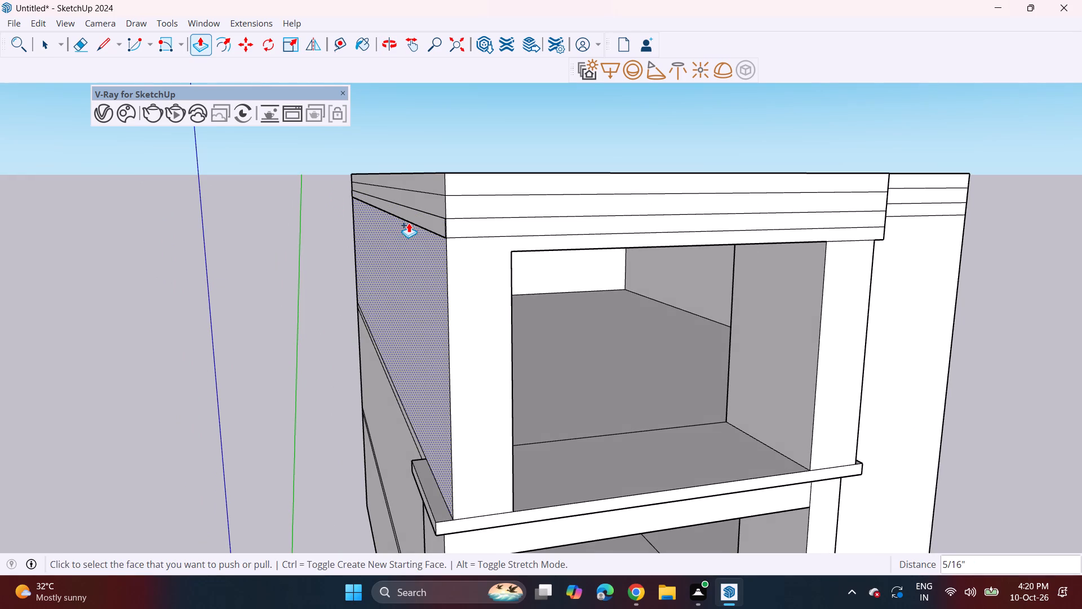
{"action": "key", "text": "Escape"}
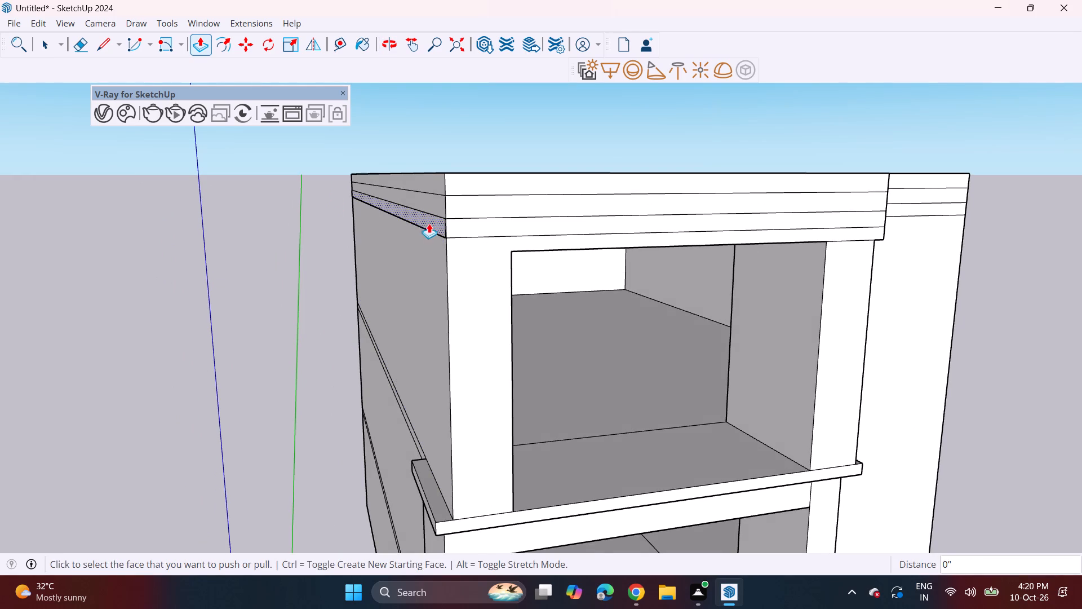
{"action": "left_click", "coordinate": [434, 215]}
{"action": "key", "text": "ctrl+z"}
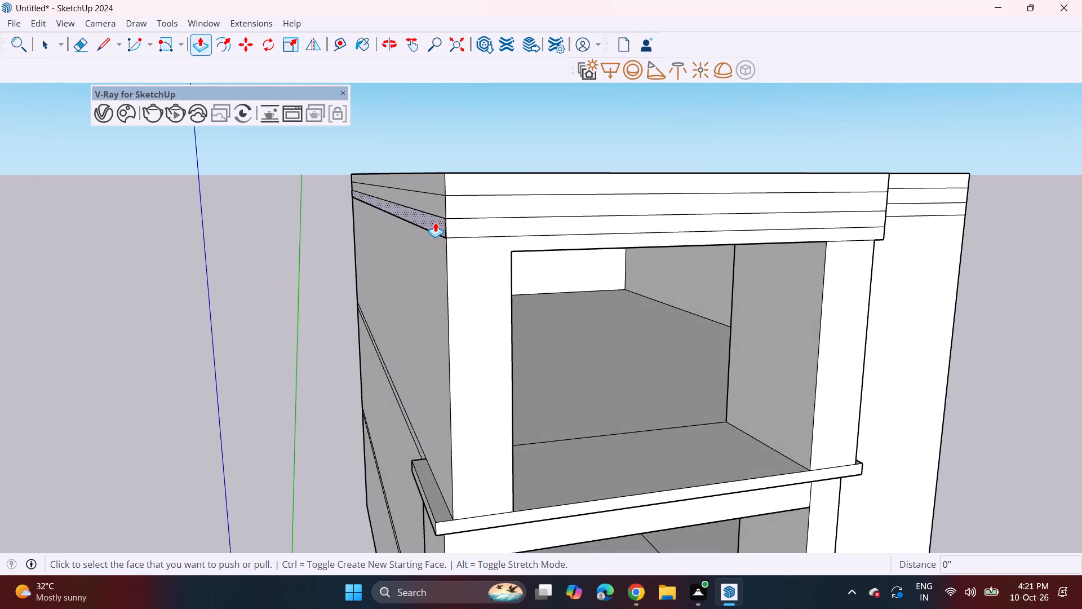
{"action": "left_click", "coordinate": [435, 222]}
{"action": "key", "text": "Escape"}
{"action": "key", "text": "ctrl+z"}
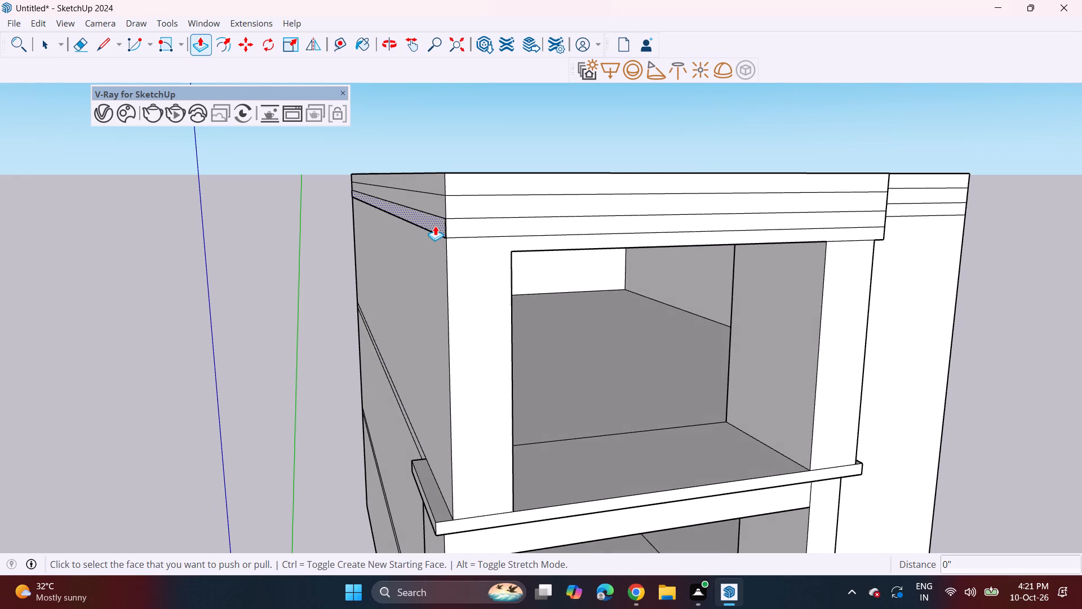
Pull the lowest parapet band out 3 1/2" on the side farthest from the plain wall and across the front, including its corner.
{"action": "left_click", "coordinate": [438, 220]}
{"action": "left_click", "coordinate": [429, 220]}
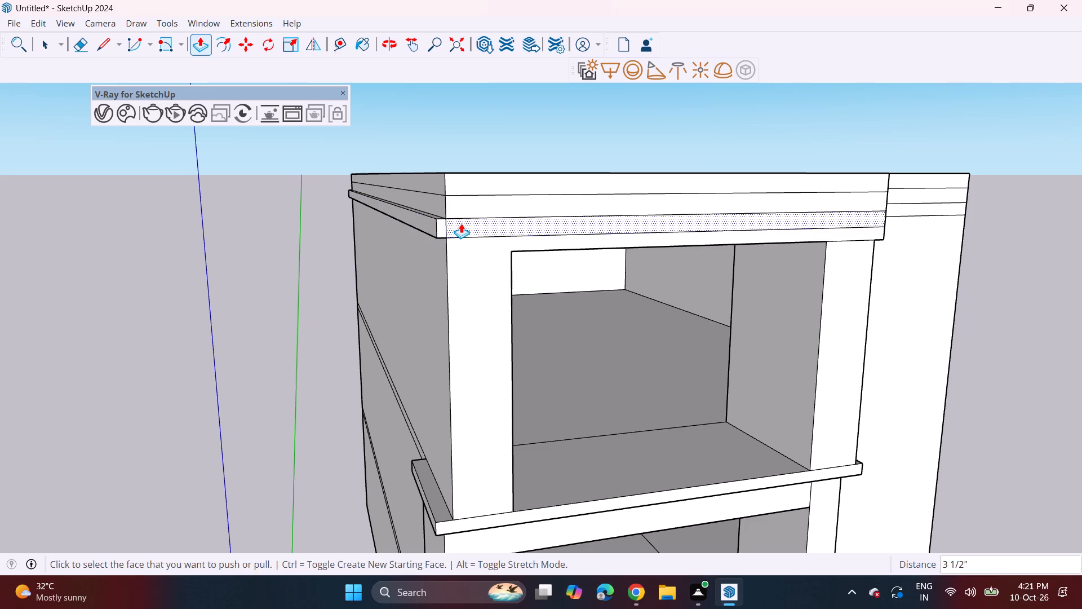
{"action": "double_click", "coordinate": [461, 223]}
{"action": "double_click", "coordinate": [442, 225]}
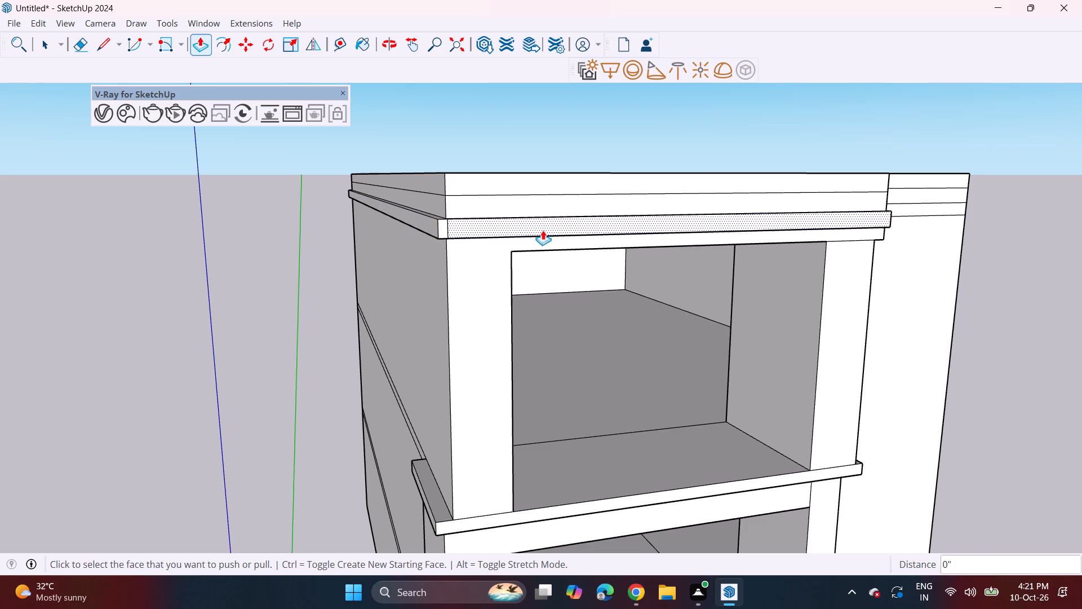
Repeat the 3 1/2" outward pull on the lowest parapet band's side face next to the plain wall.
{"action": "middle_click_drag", "start_coordinate": [543, 227], "coordinate": [435, 233]}
{"action": "middle_click_drag", "start_coordinate": [742, 239], "coordinate": [470, 230]}
{"action": "scroll", "coordinate": [473, 230], "scroll_direction": "up", "scroll_amount": 1}
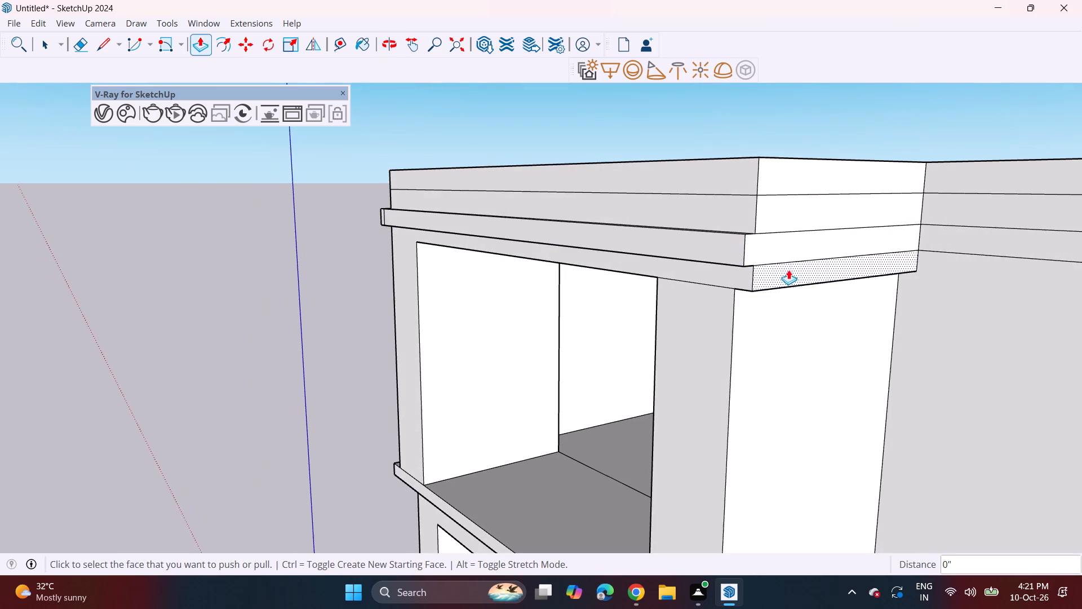
{"action": "double_click", "coordinate": [786, 257]}
{"action": "middle_click_drag", "start_coordinate": [714, 231], "coordinate": [770, 230]}
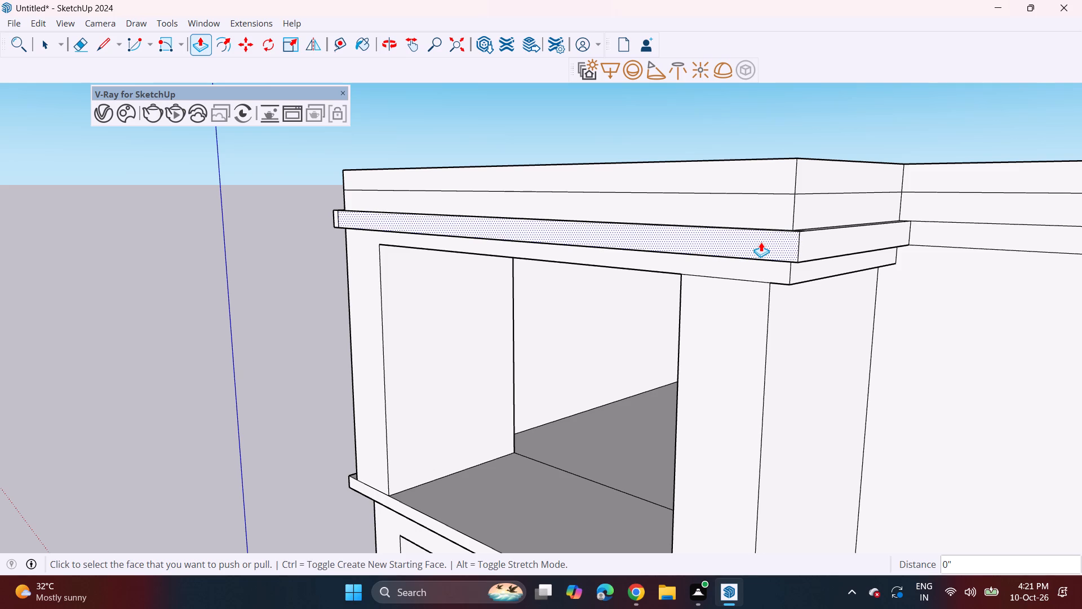
{"action": "middle_click_drag", "start_coordinate": [423, 255], "coordinate": [710, 264]}
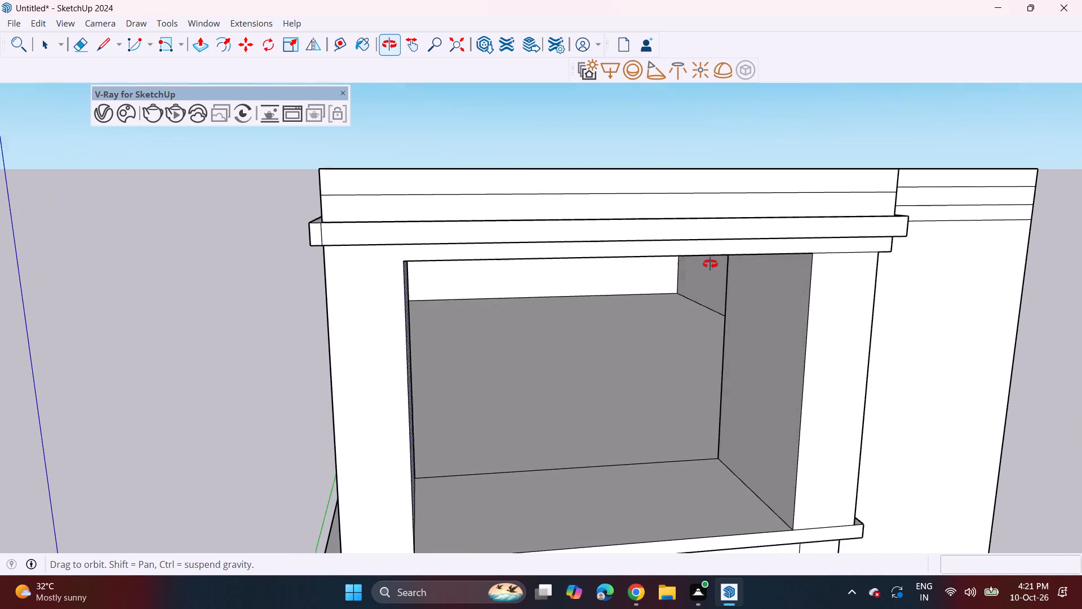
Pull the middle parapet band out about 4 15/16" on the side farthest from the plain wall, and pull its front face forward past the lowest band.
{"action": "middle_click_drag", "start_coordinate": [710, 264], "coordinate": [711, 264]}
{"action": "scroll", "coordinate": [333, 190], "scroll_direction": "up", "scroll_amount": 1}
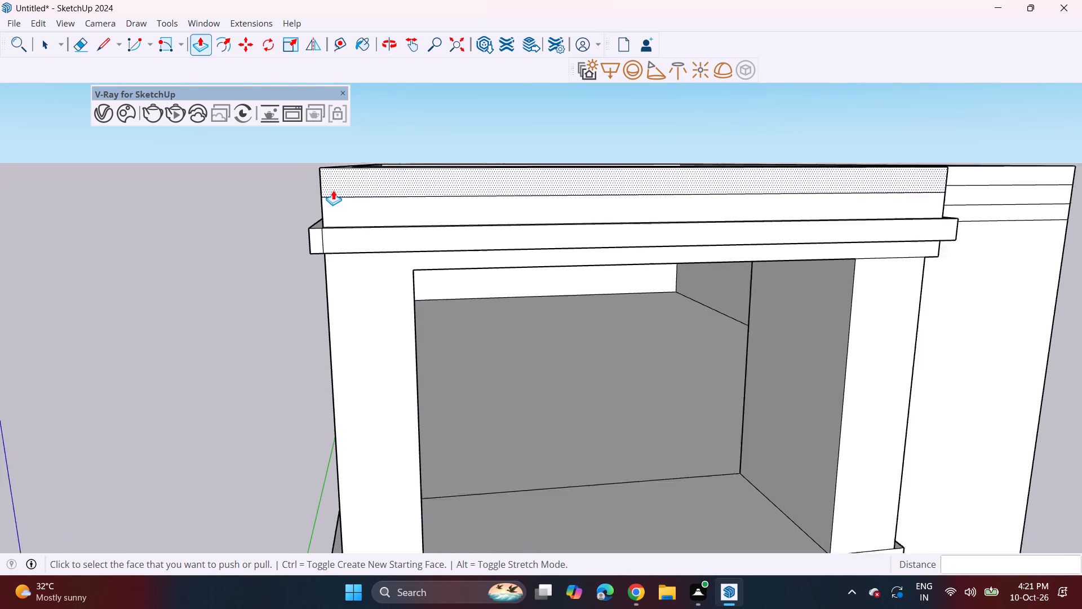
{"action": "scroll", "coordinate": [333, 190], "scroll_direction": "up", "scroll_amount": 2}
{"action": "middle_click_drag", "start_coordinate": [329, 197], "coordinate": [409, 215]}
{"action": "left_click", "coordinate": [349, 231]}
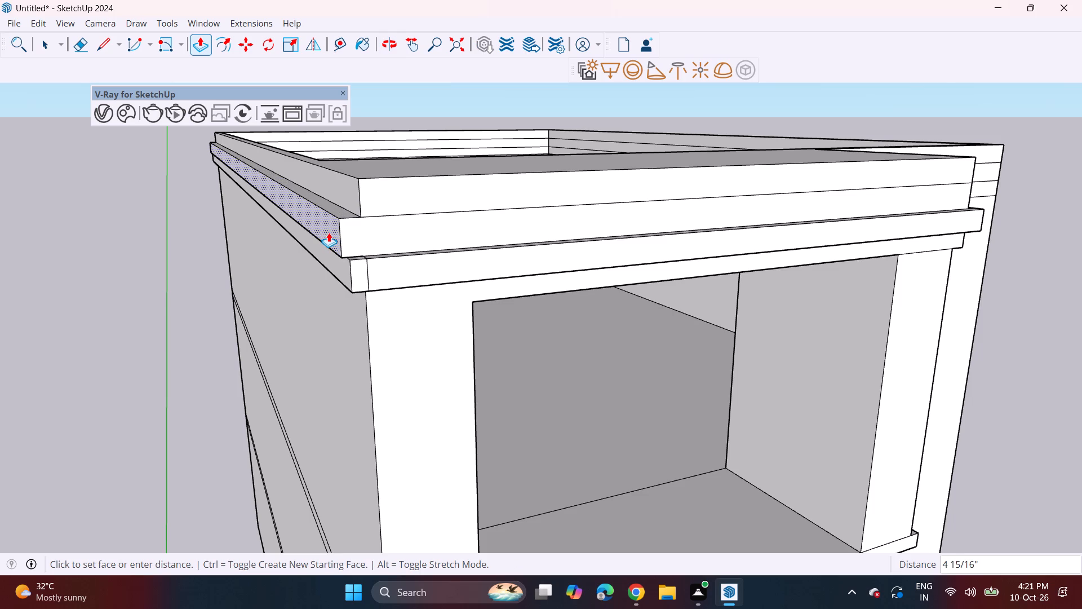
{"action": "left_click", "coordinate": [329, 232]}
{"action": "triple_click", "coordinate": [387, 237]}
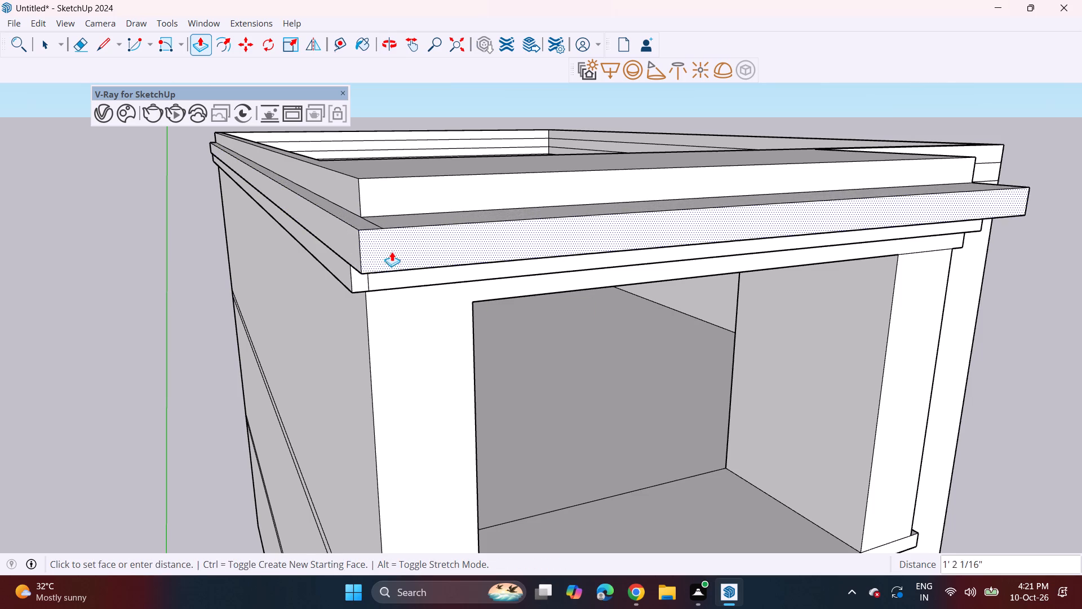
{"action": "left_click", "coordinate": [387, 242]}
Pull the middle parapet band's side face next to the plain wall outward past the lowest band's side face.
{"action": "middle_click_drag", "start_coordinate": [639, 245], "coordinate": [520, 192]}
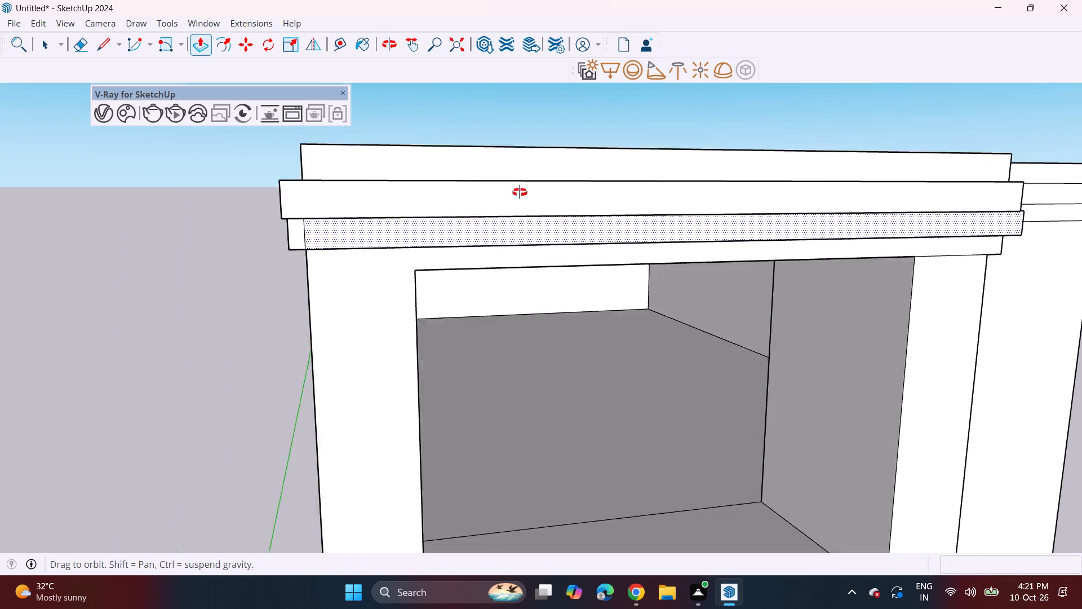
{"action": "middle_click_drag", "start_coordinate": [520, 192], "coordinate": [230, 200]}
{"action": "left_click", "coordinate": [774, 158]}
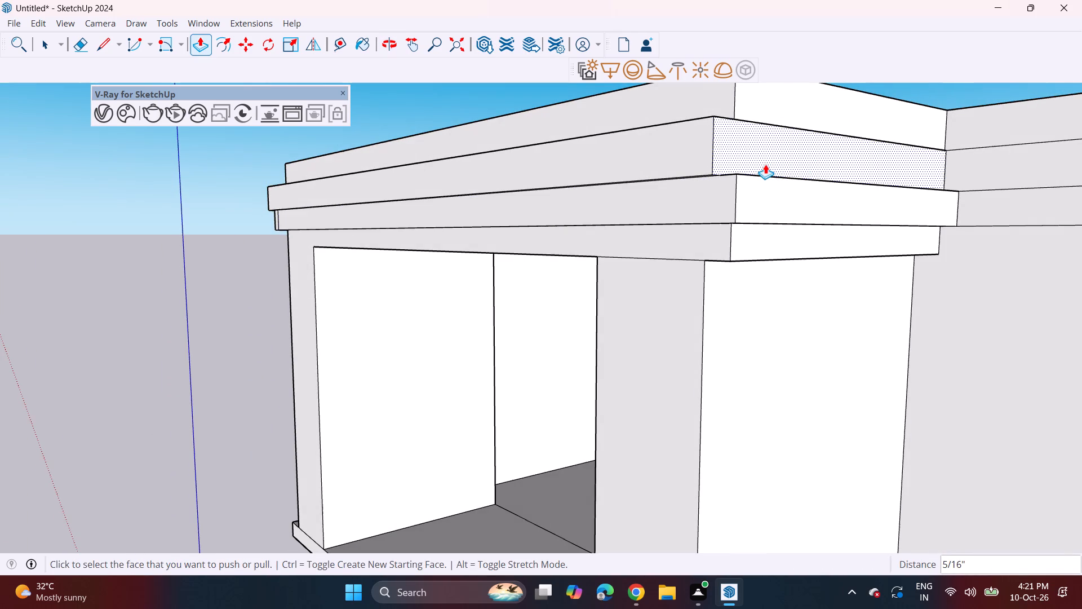
{"action": "left_click_drag", "start_coordinate": [765, 164], "coordinate": [782, 161]}
{"action": "left_click_drag", "start_coordinate": [782, 160], "coordinate": [813, 166]}
{"action": "left_click_drag", "start_coordinate": [779, 158], "coordinate": [781, 156]}
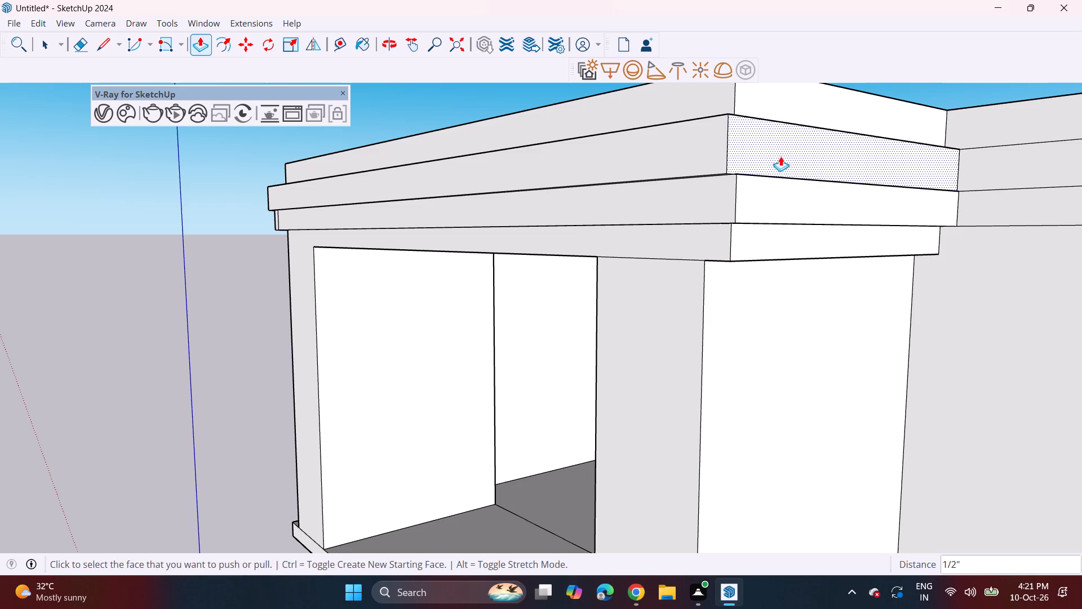
{"action": "left_click_drag", "start_coordinate": [781, 156], "coordinate": [790, 152]}
{"action": "left_click", "coordinate": [801, 151]}
{"action": "left_click_drag", "start_coordinate": [783, 151], "coordinate": [808, 152]}
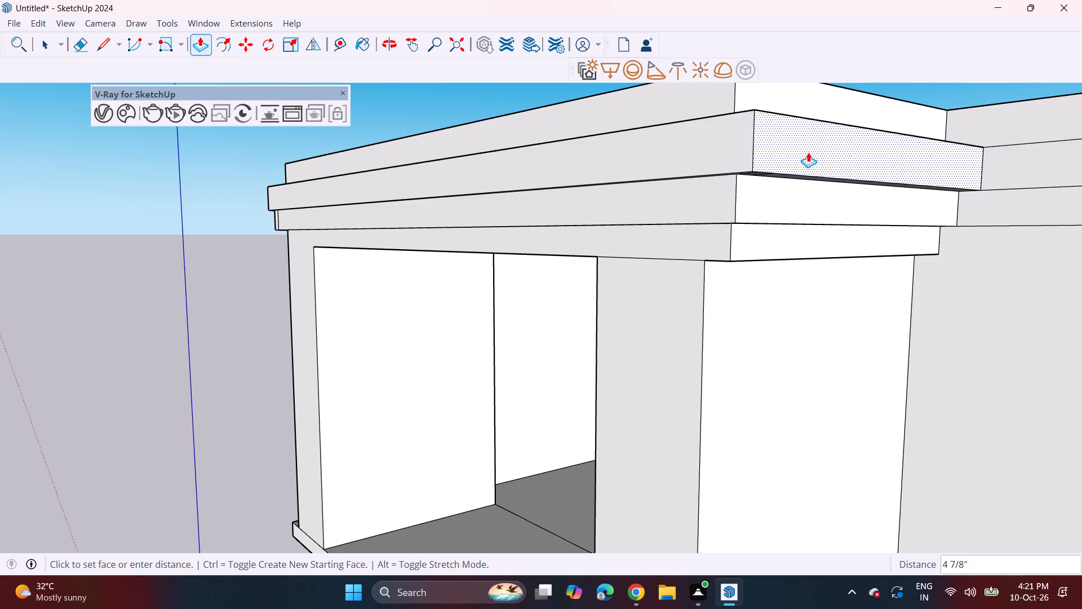
{"action": "left_click_drag", "start_coordinate": [808, 152], "coordinate": [805, 154]}
{"action": "left_click", "coordinate": [805, 155]}
{"action": "middle_click_drag", "start_coordinate": [804, 175], "coordinate": [641, 171]}
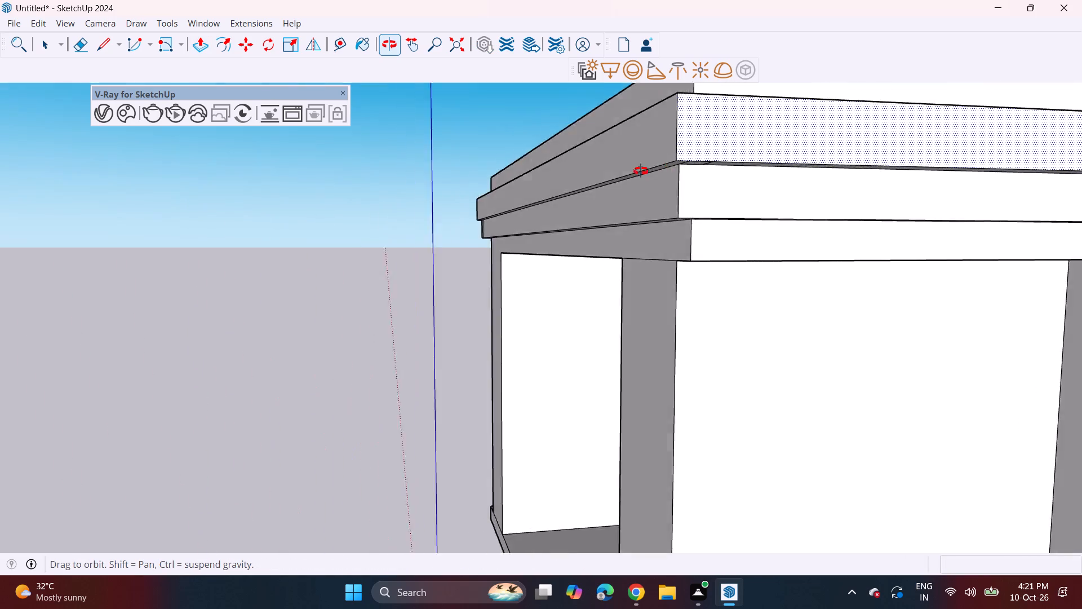
{"action": "middle_click_drag", "start_coordinate": [641, 171], "coordinate": [599, 172]}
{"action": "middle_click", "coordinate": [599, 172]}
{"action": "middle_click_drag", "start_coordinate": [614, 179], "coordinate": [867, 244]}
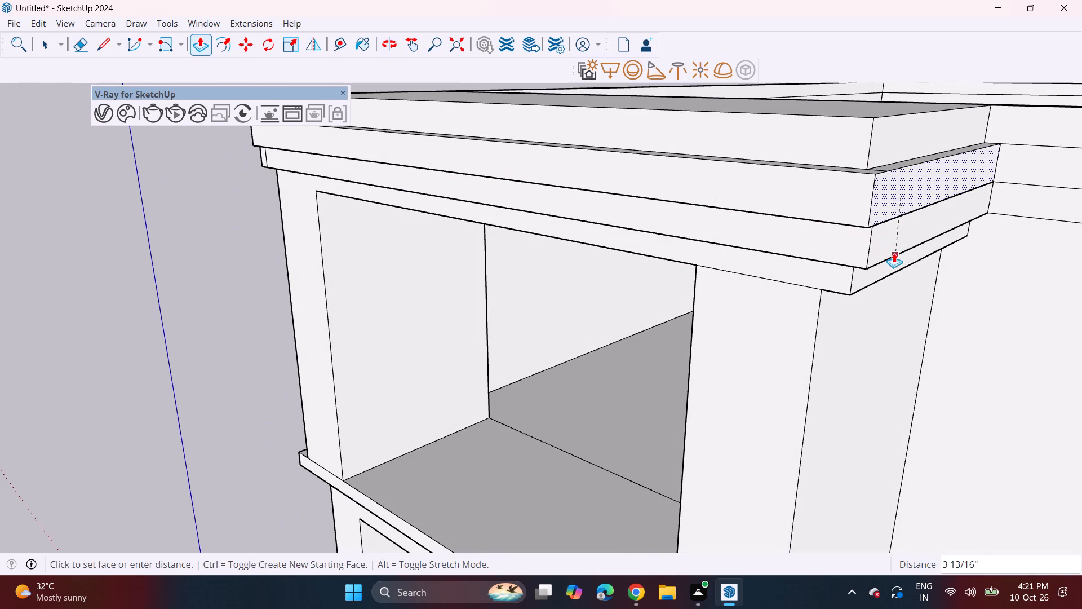
{"action": "left_click", "coordinate": [926, 204]}
Extend the top parapet band's end face 10' 6 3/4" sideways over the plain wall.
{"action": "middle_click_drag", "start_coordinate": [656, 256], "coordinate": [787, 237]}
{"action": "scroll", "coordinate": [788, 231], "scroll_direction": "down", "scroll_amount": 7}
{"action": "middle_click_drag", "start_coordinate": [810, 245], "coordinate": [573, 256], "text": "shift"}
{"action": "middle_click_drag", "start_coordinate": [567, 254], "coordinate": [605, 250]}
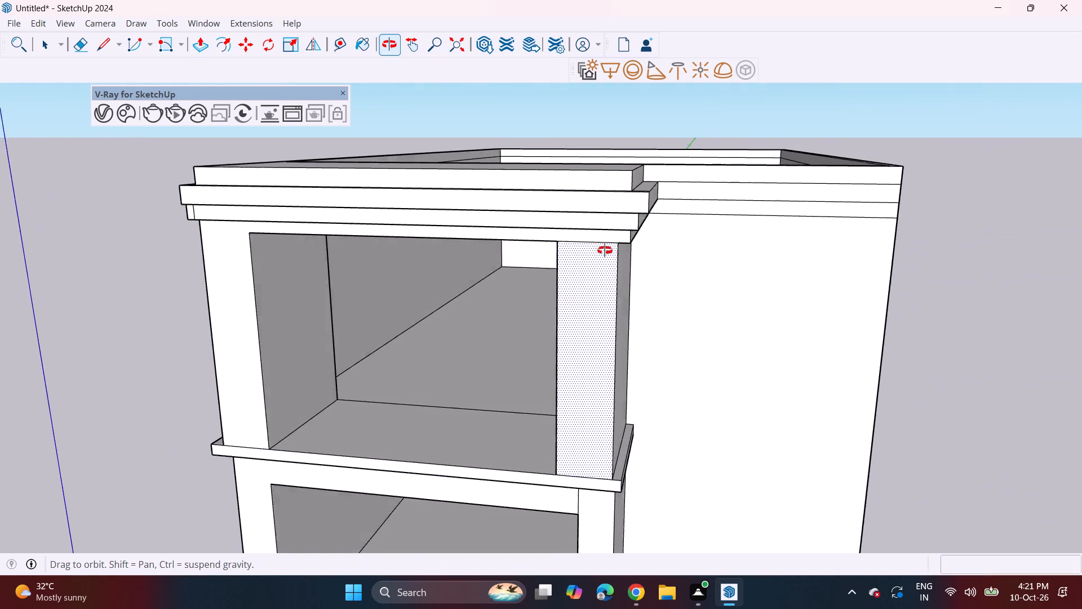
{"action": "middle_click_drag", "start_coordinate": [605, 250], "coordinate": [613, 266]}
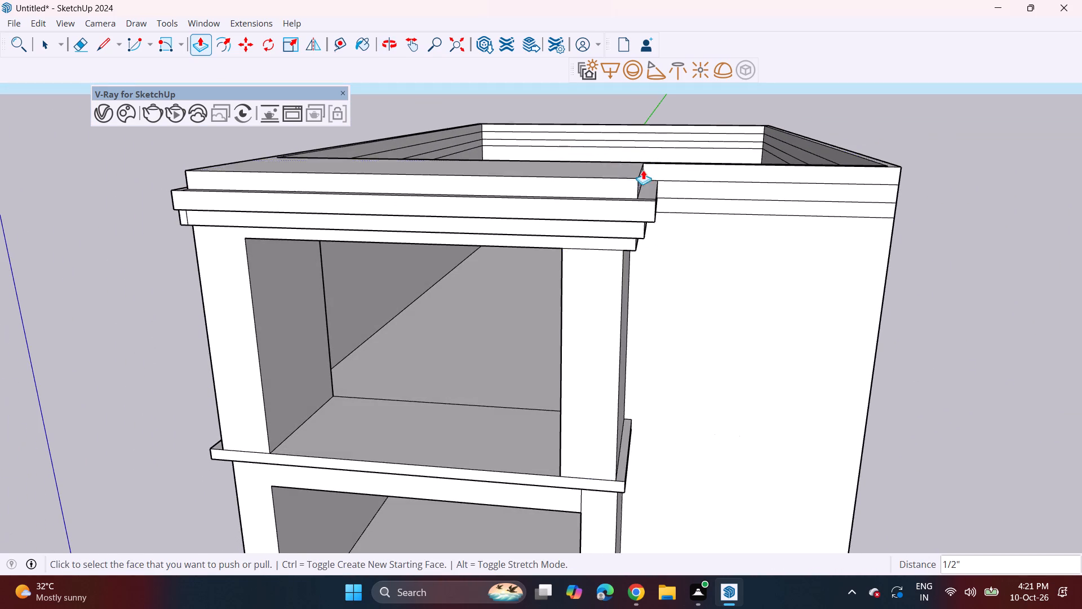
{"action": "middle_click_drag", "start_coordinate": [631, 173], "coordinate": [526, 180]}
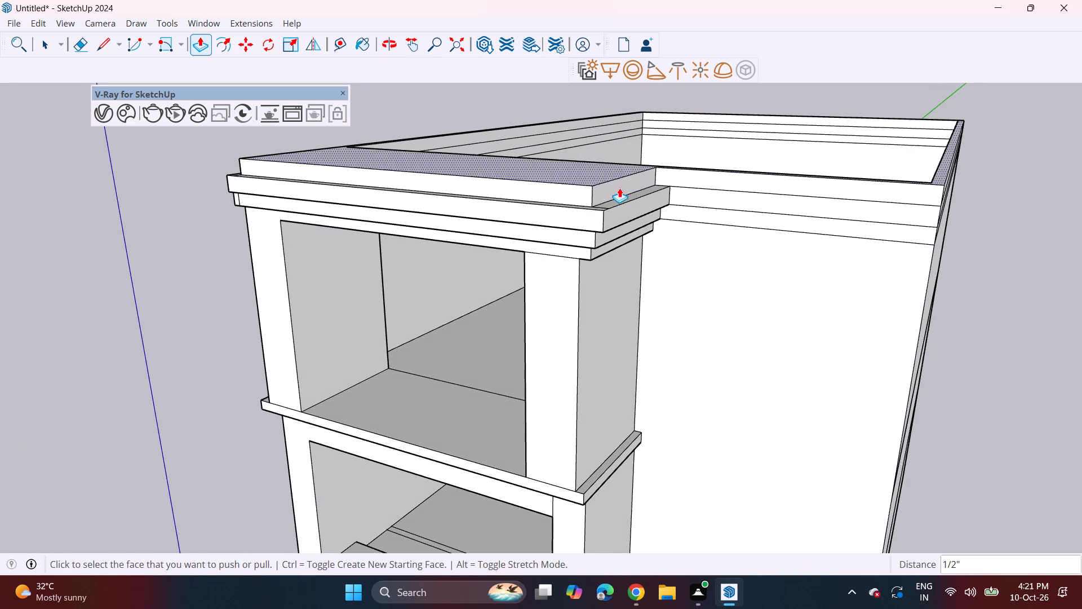
{"action": "left_click", "coordinate": [618, 187]}
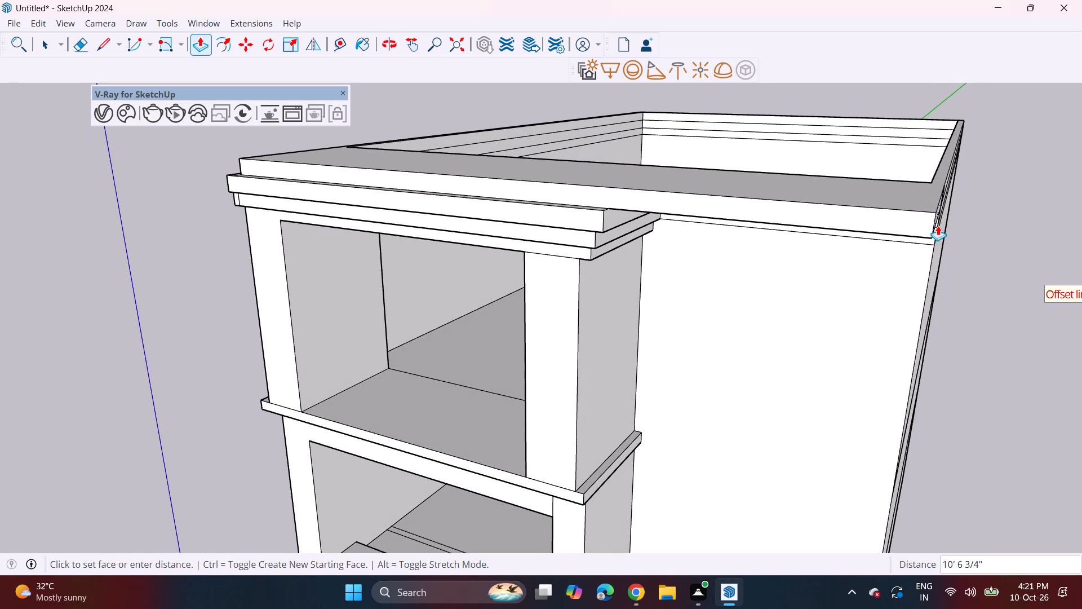
{"action": "middle_click_drag", "start_coordinate": [782, 294], "coordinate": [875, 231]}
{"action": "left_click", "coordinate": [904, 283]}
Push the top-tier front frame back 3' 7 3/8", and push the post next to the plain wall back in line with the other post.
{"action": "middle_click_drag", "start_coordinate": [784, 343], "coordinate": [797, 304]}
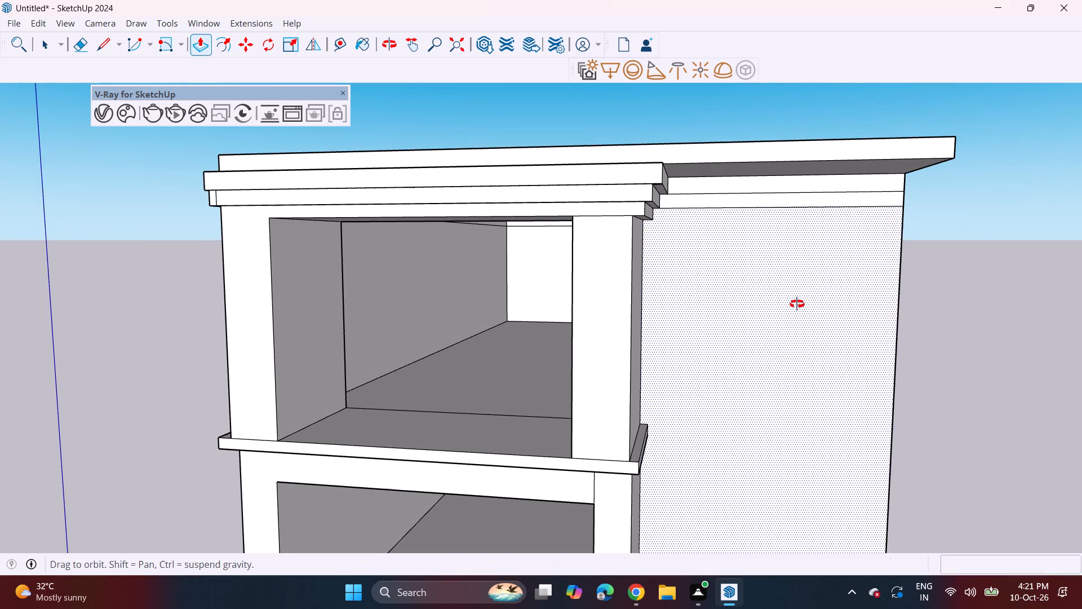
{"action": "middle_click_drag", "start_coordinate": [797, 304], "coordinate": [800, 294]}
{"action": "scroll", "coordinate": [800, 294], "scroll_direction": "down", "scroll_amount": 4}
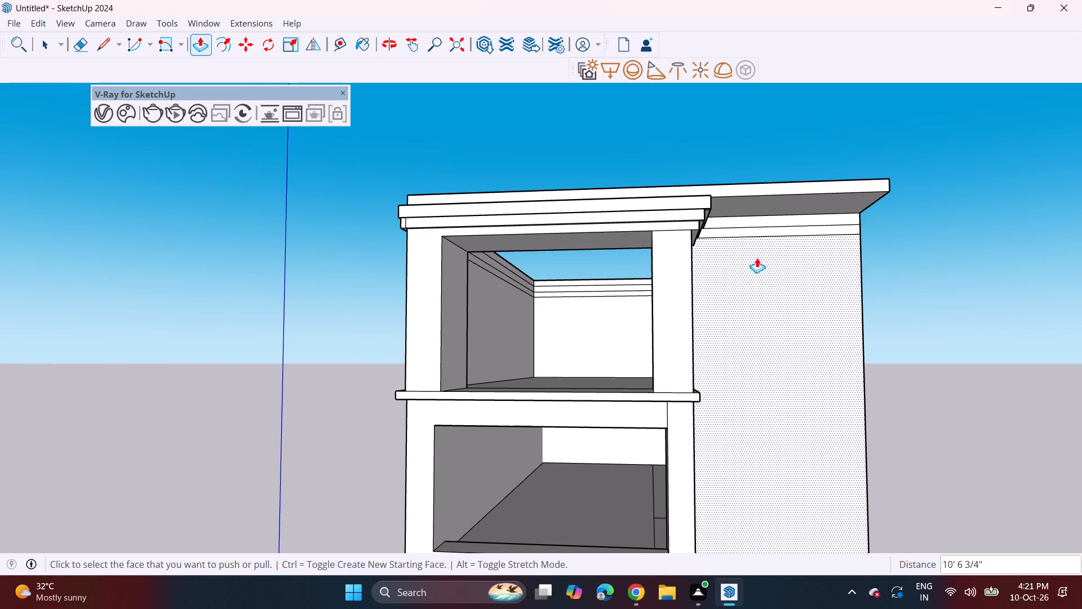
{"action": "middle_click_drag", "start_coordinate": [757, 258], "coordinate": [744, 280]}
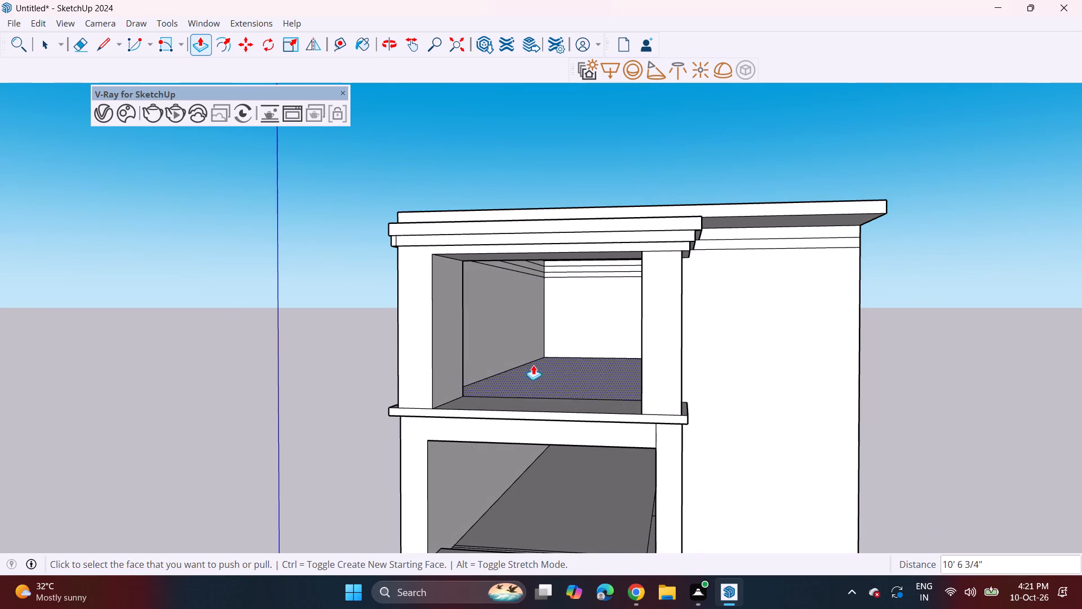
{"action": "middle_click_drag", "start_coordinate": [506, 375], "coordinate": [547, 436]}
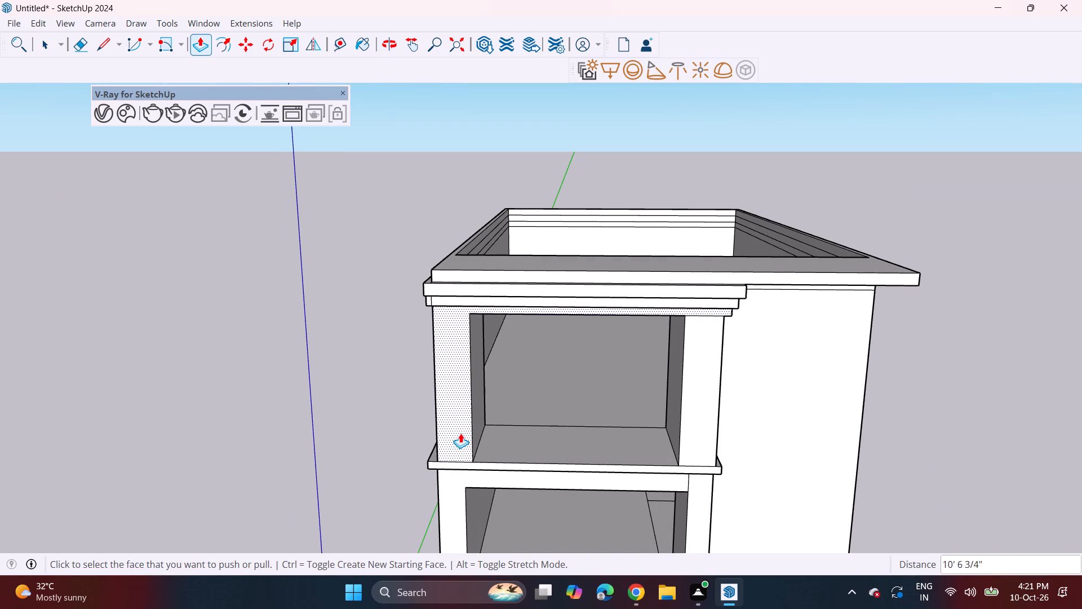
{"action": "left_click", "coordinate": [460, 433]}
{"action": "double_click", "coordinate": [465, 412]}
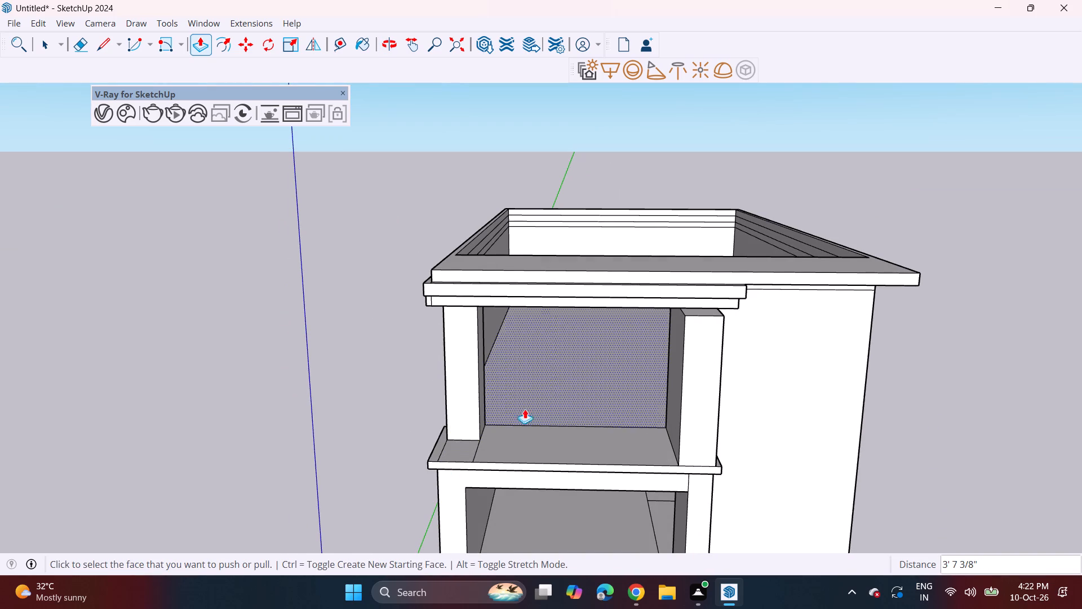
{"action": "left_click", "coordinate": [708, 452]}
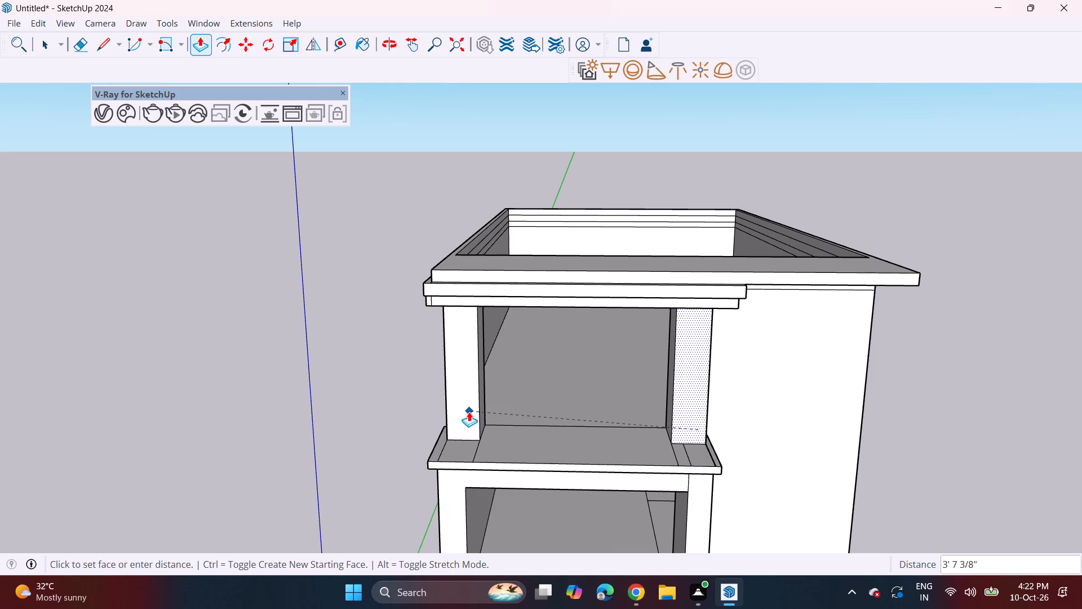
{"action": "left_click", "coordinate": [469, 412]}
Push the lowest parapet band's side face next to the plain wall back in 3 1/2".
{"action": "middle_click_drag", "start_coordinate": [716, 348], "coordinate": [703, 302]}
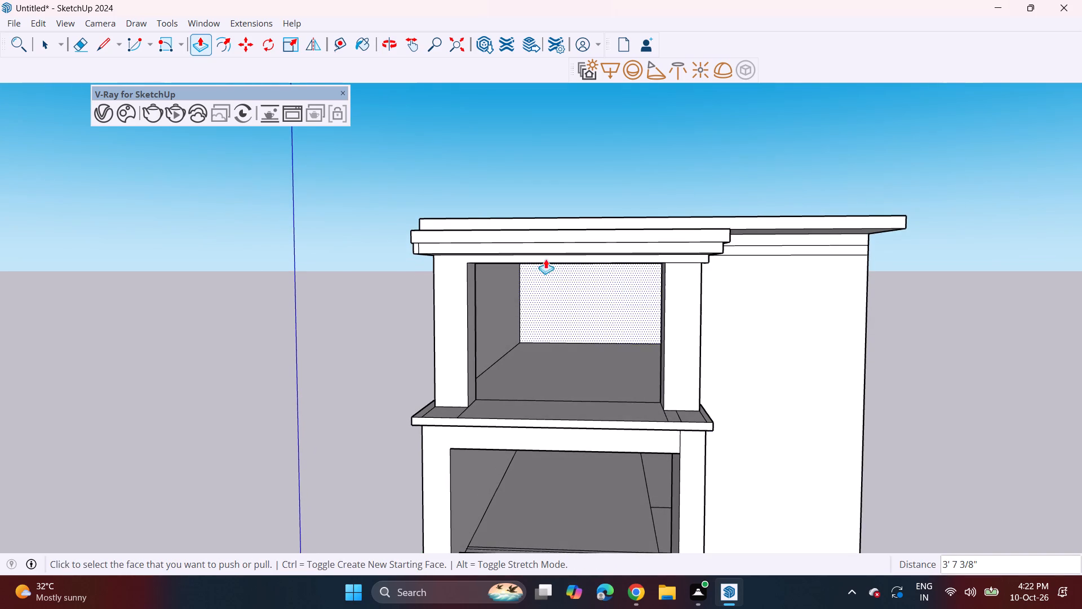
{"action": "middle_click_drag", "start_coordinate": [731, 281], "coordinate": [612, 285]}
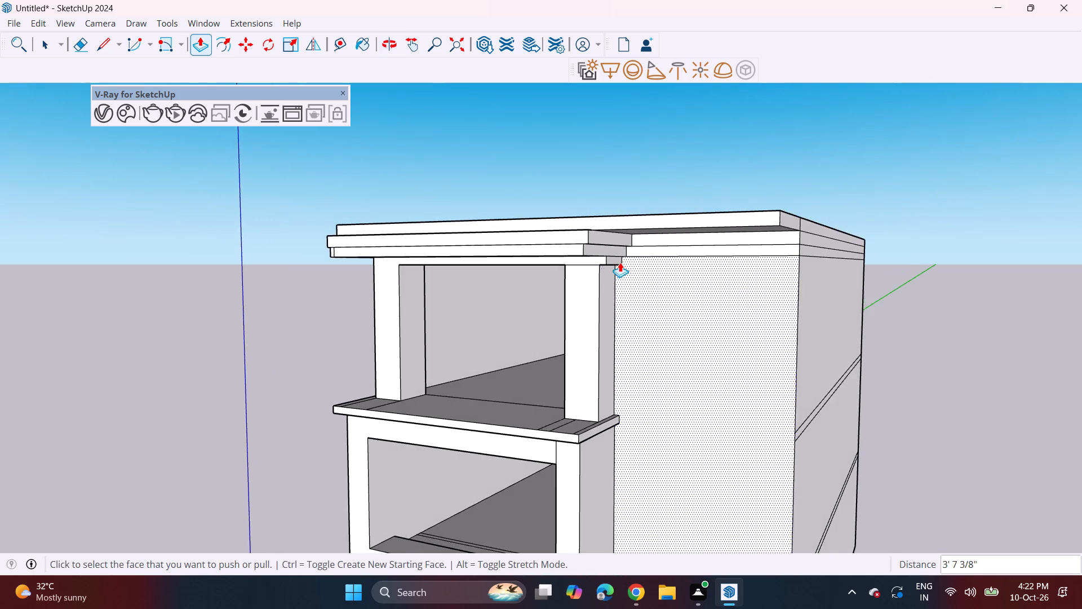
{"action": "scroll", "coordinate": [619, 262], "scroll_direction": "up", "scroll_amount": 3}
{"action": "left_click", "coordinate": [590, 239]}
{"action": "middle_click_drag", "start_coordinate": [561, 244], "coordinate": [573, 255]}
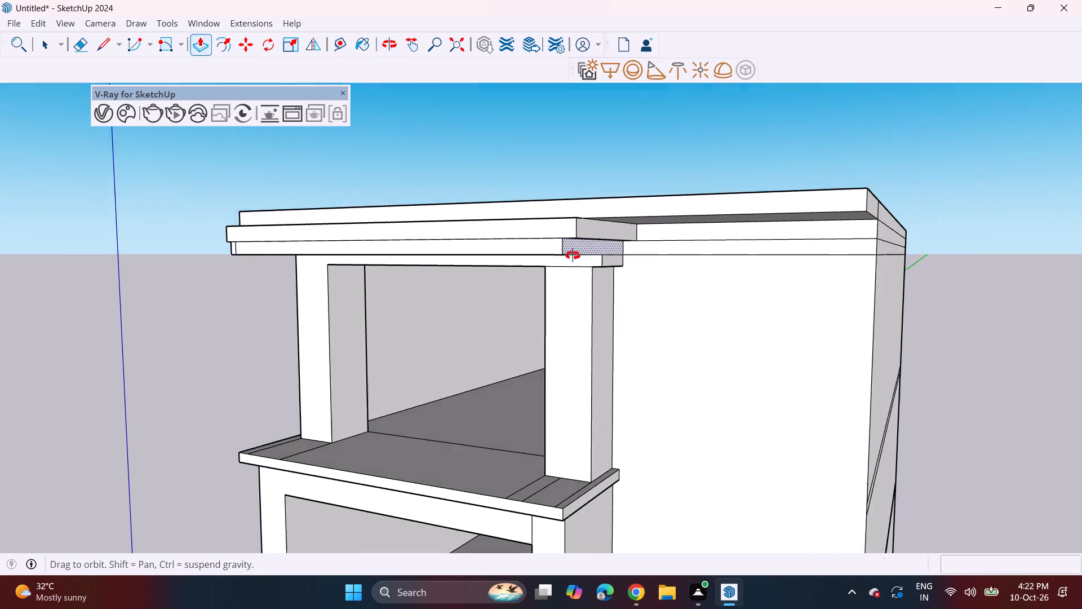
{"action": "middle_click_drag", "start_coordinate": [573, 255], "coordinate": [649, 250]}
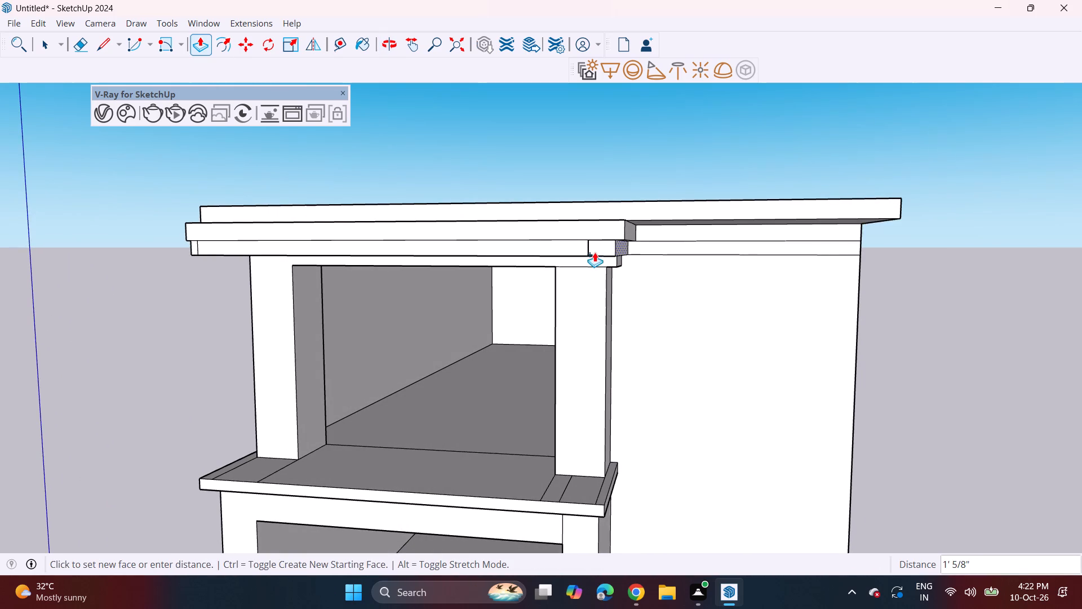
{"action": "left_click", "coordinate": [576, 245]}
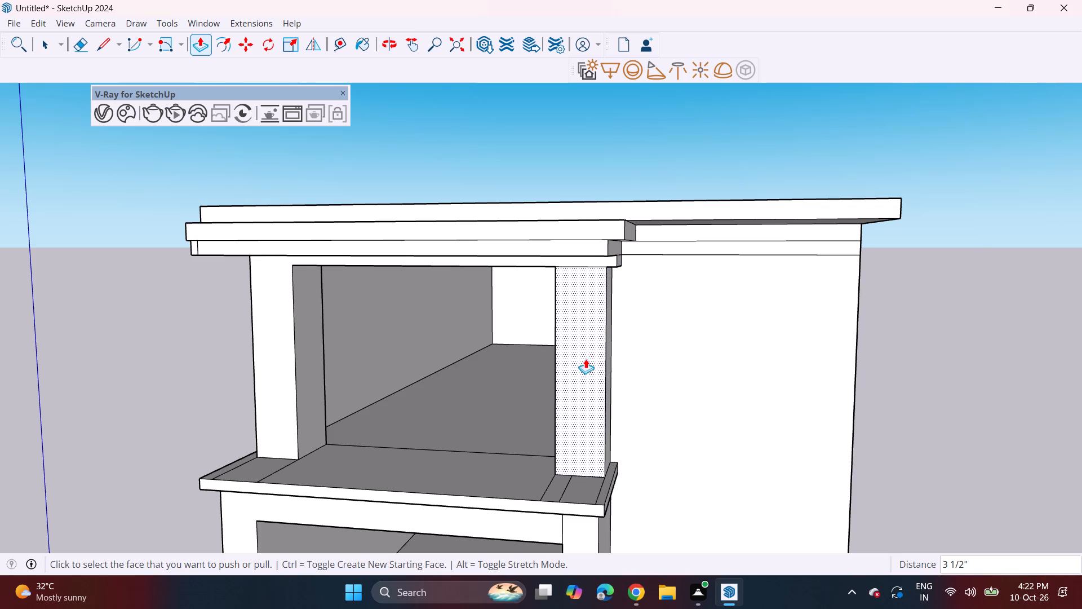
Draw a vertical line at mid-depth down the inner side face of each top-tier post, from the lintel to the slab.
{"action": "middle_click_drag", "start_coordinate": [582, 360], "coordinate": [610, 358]}
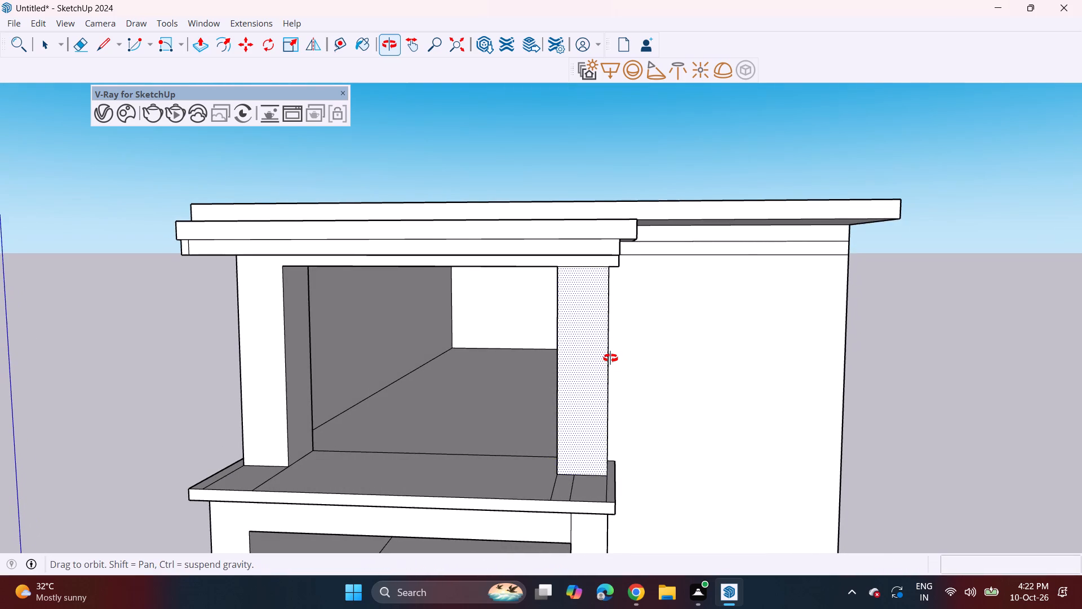
{"action": "middle_click_drag", "start_coordinate": [610, 358], "coordinate": [633, 347]}
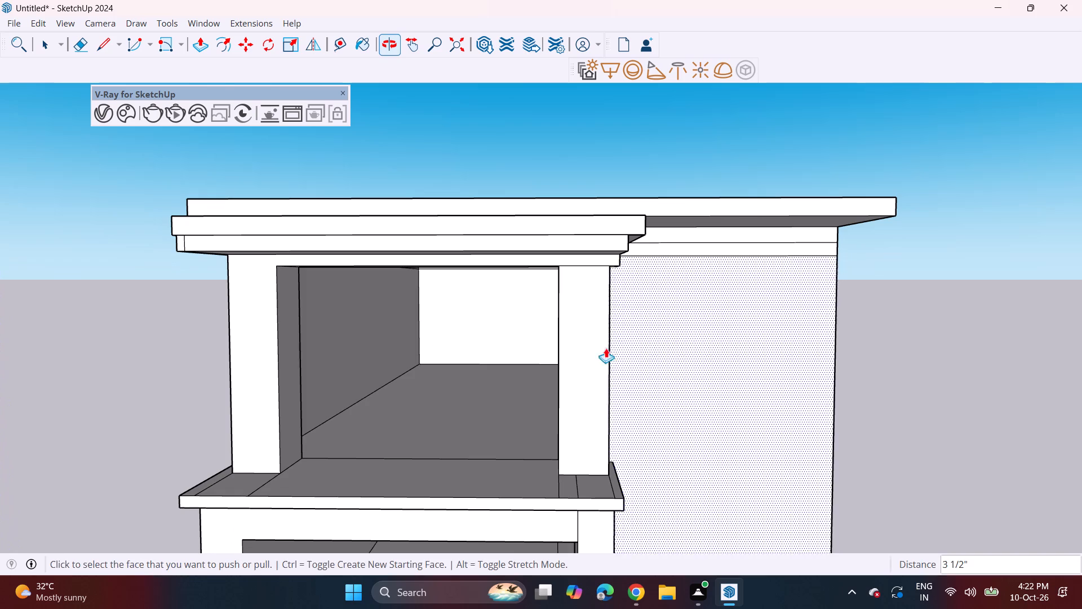
{"action": "middle_click_drag", "start_coordinate": [316, 365], "coordinate": [316, 342]}
{"action": "scroll", "coordinate": [316, 326], "scroll_direction": "up", "scroll_amount": 2}
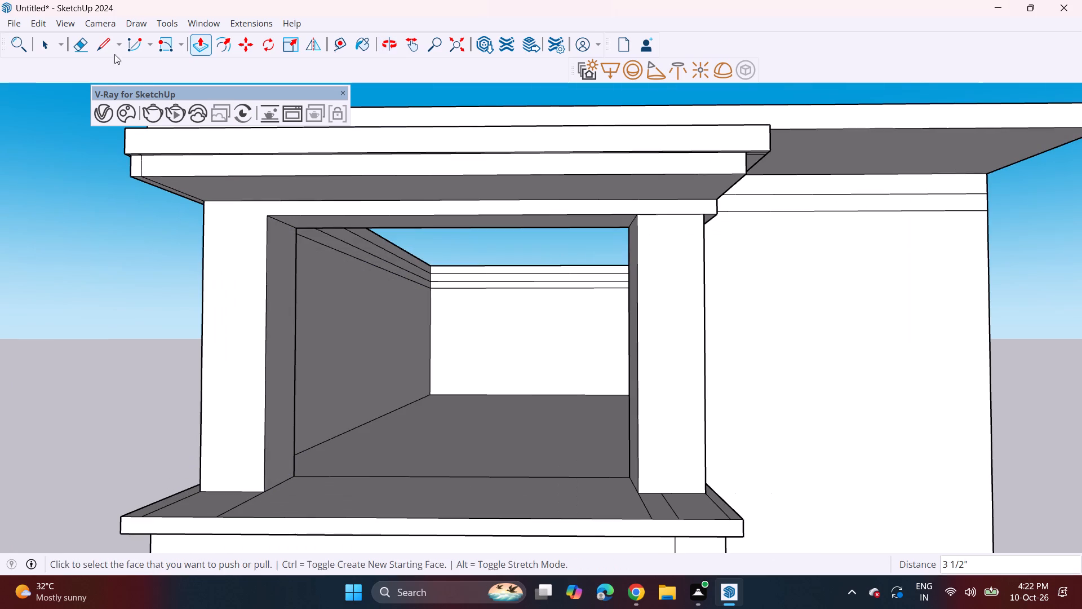
{"action": "left_click", "coordinate": [103, 48]}
{"action": "left_click", "coordinate": [279, 224]}
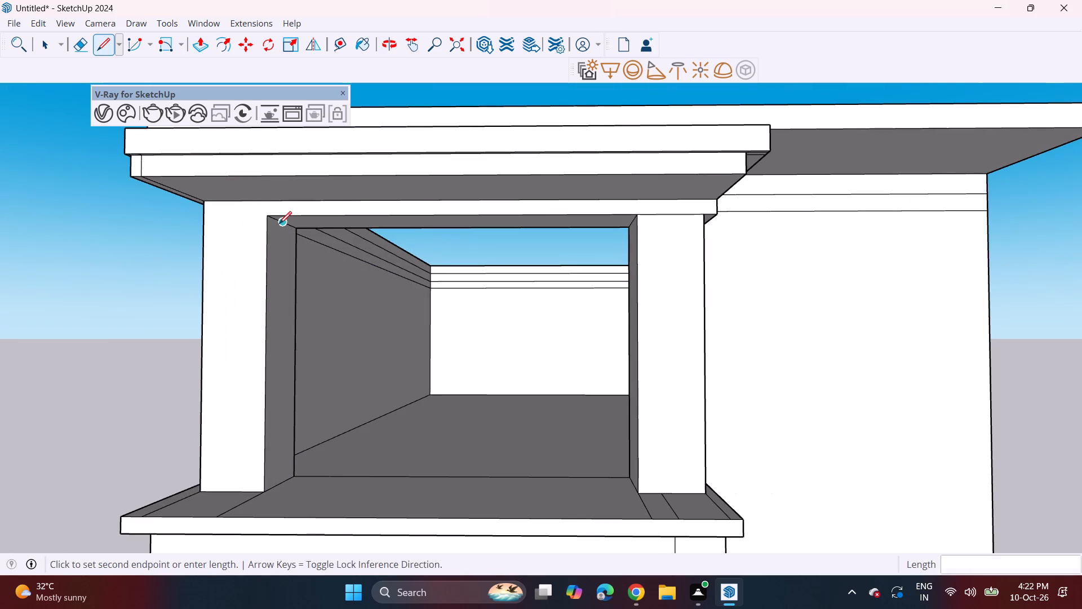
{"action": "left_click", "coordinate": [277, 478]}
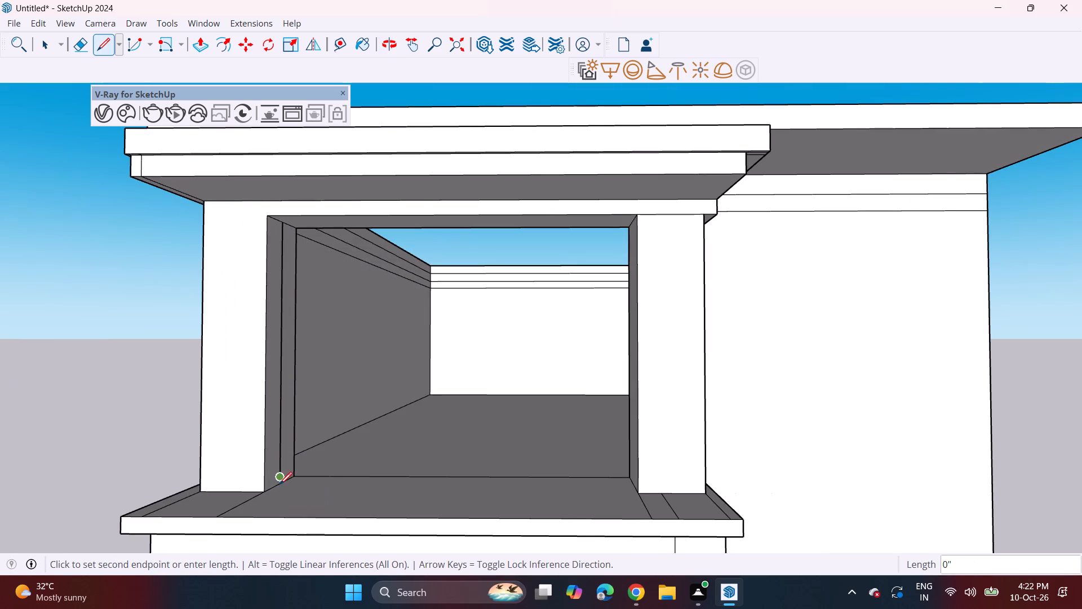
{"action": "left_click", "coordinate": [280, 480]}
{"action": "left_click", "coordinate": [280, 487]}
{"action": "middle_click_drag", "start_coordinate": [351, 462], "coordinate": [421, 462]}
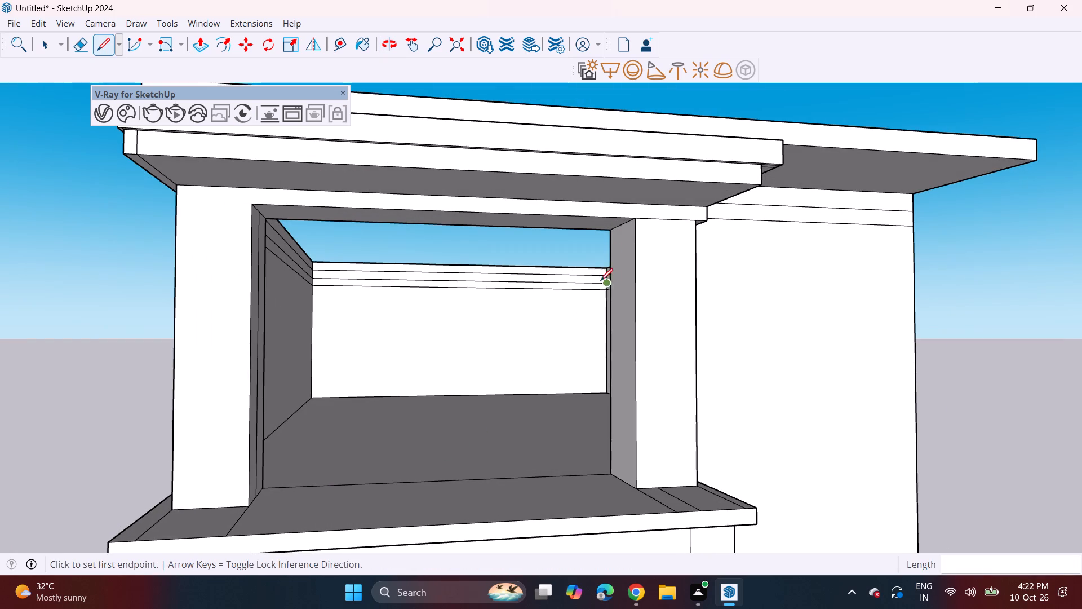
{"action": "left_click_drag", "start_coordinate": [623, 223], "coordinate": [628, 239]}
{"action": "left_click", "coordinate": [627, 477]}
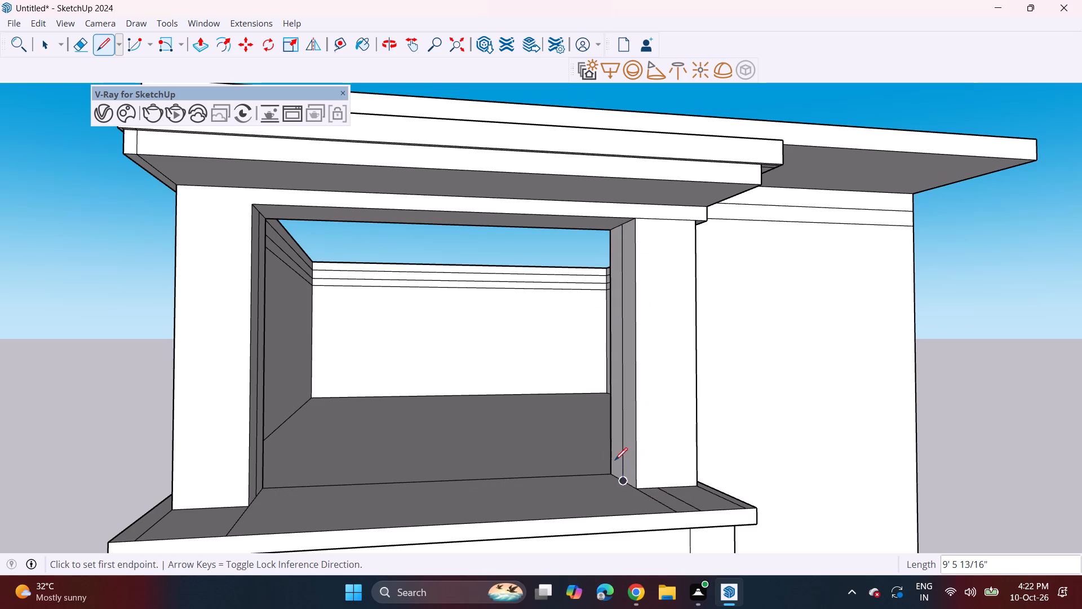
Pull the rear half of the posts' inner faces into the opening, 5 11/16" on the far post and 11 9/16" on the one beside the plain wall.
{"action": "middle_click_drag", "start_coordinate": [606, 460], "coordinate": [560, 487]}
{"action": "left_click", "coordinate": [201, 36]}
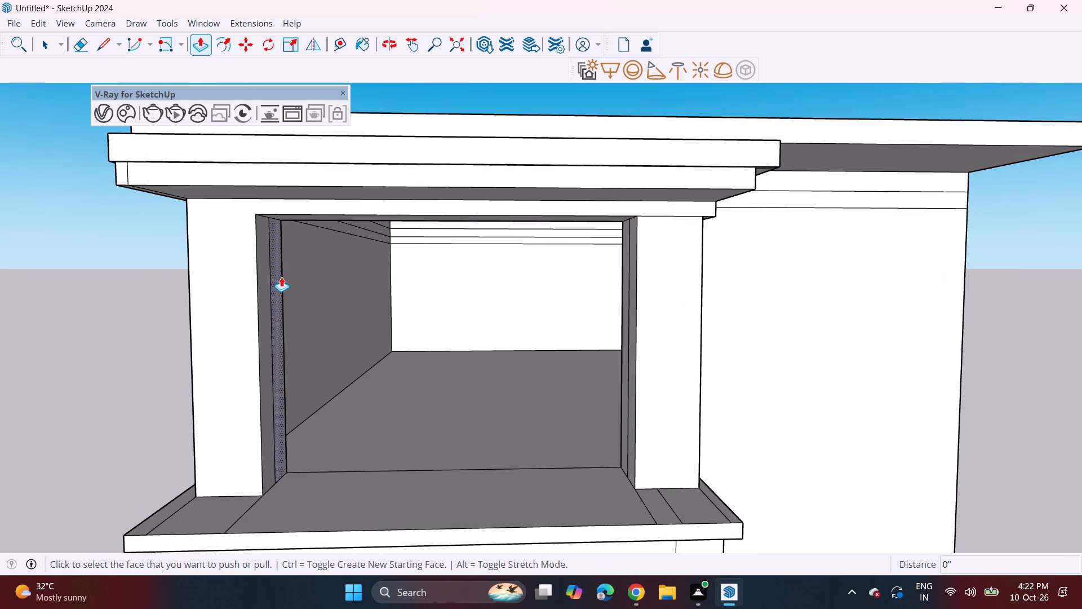
{"action": "left_click", "coordinate": [274, 324]}
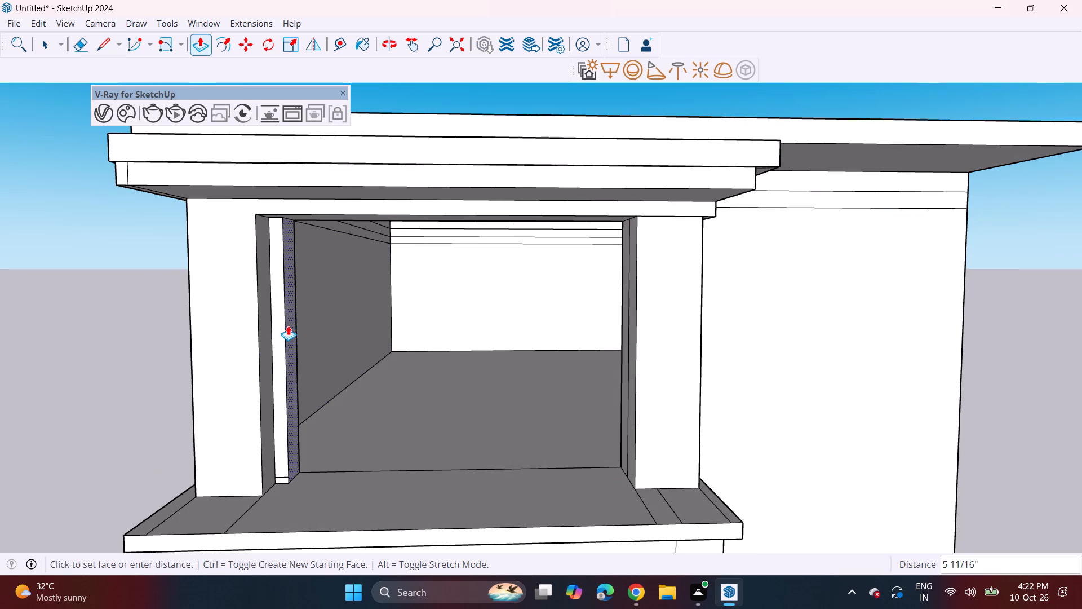
{"action": "left_click", "coordinate": [288, 325]}
{"action": "middle_click_drag", "start_coordinate": [516, 367], "coordinate": [542, 370]}
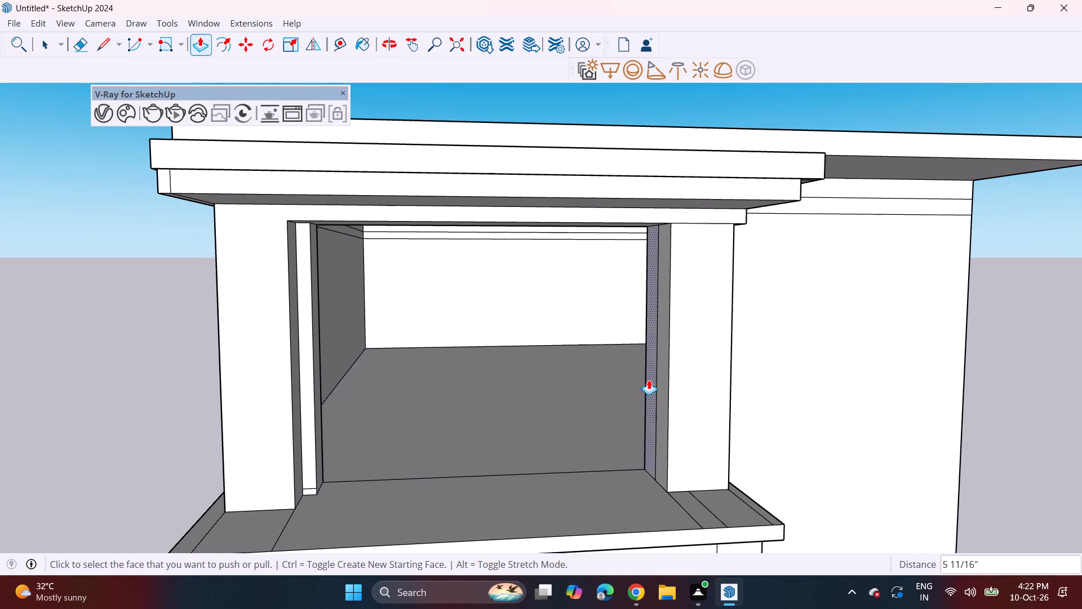
{"action": "left_click", "coordinate": [651, 381]}
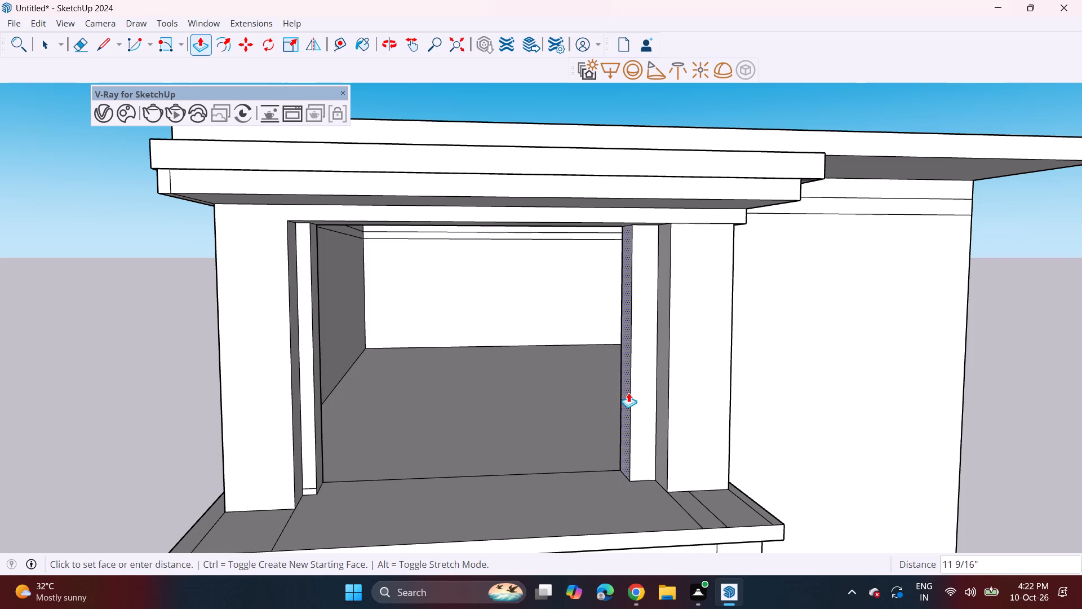
Pull the rear half of the inner face of the post beside the plain wall into the opening by 9 3/16".
{"action": "left_click", "coordinate": [632, 391]}
Push the top-tier lintel's end face next to the plain wall in 5 3/8", flush with the post's outer face.
{"action": "middle_click_drag", "start_coordinate": [587, 394], "coordinate": [566, 323]}
{"action": "scroll", "coordinate": [484, 145], "scroll_direction": "up", "scroll_amount": 2}
{"action": "scroll", "coordinate": [456, 191], "scroll_direction": "down", "scroll_amount": 1}
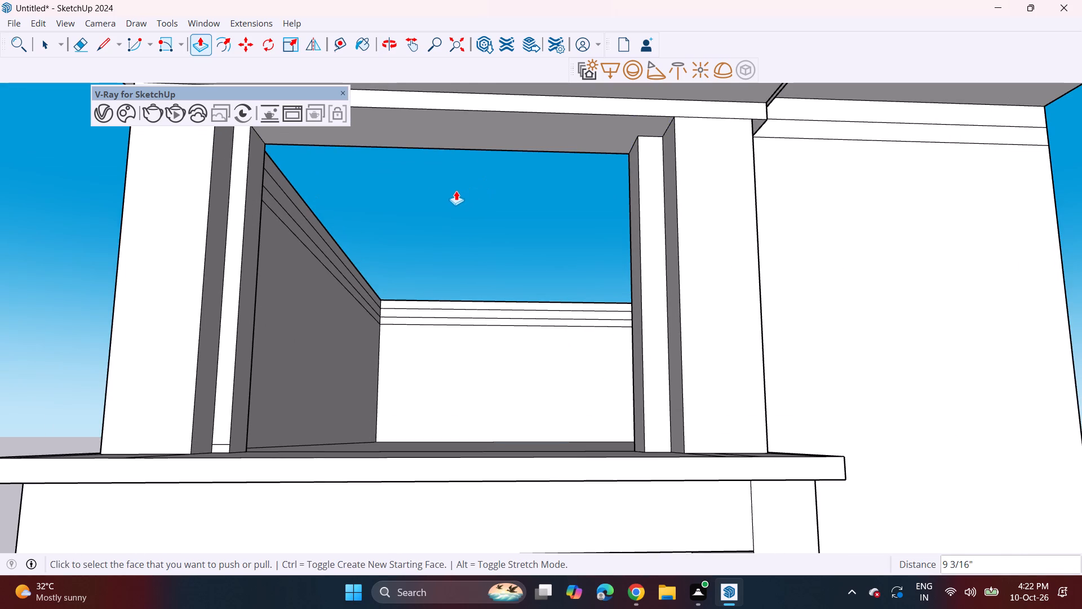
{"action": "scroll", "coordinate": [456, 191], "scroll_direction": "down", "scroll_amount": 2}
{"action": "middle_click_drag", "start_coordinate": [466, 228], "coordinate": [420, 323]}
{"action": "middle_click_drag", "start_coordinate": [504, 278], "coordinate": [392, 266]}
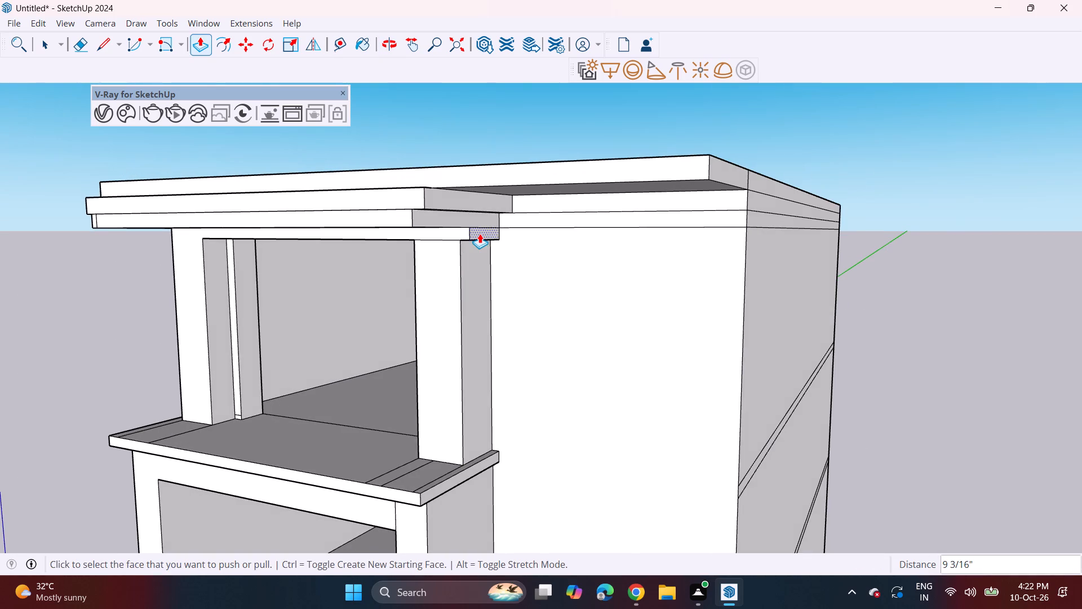
{"action": "left_click", "coordinate": [480, 235]}
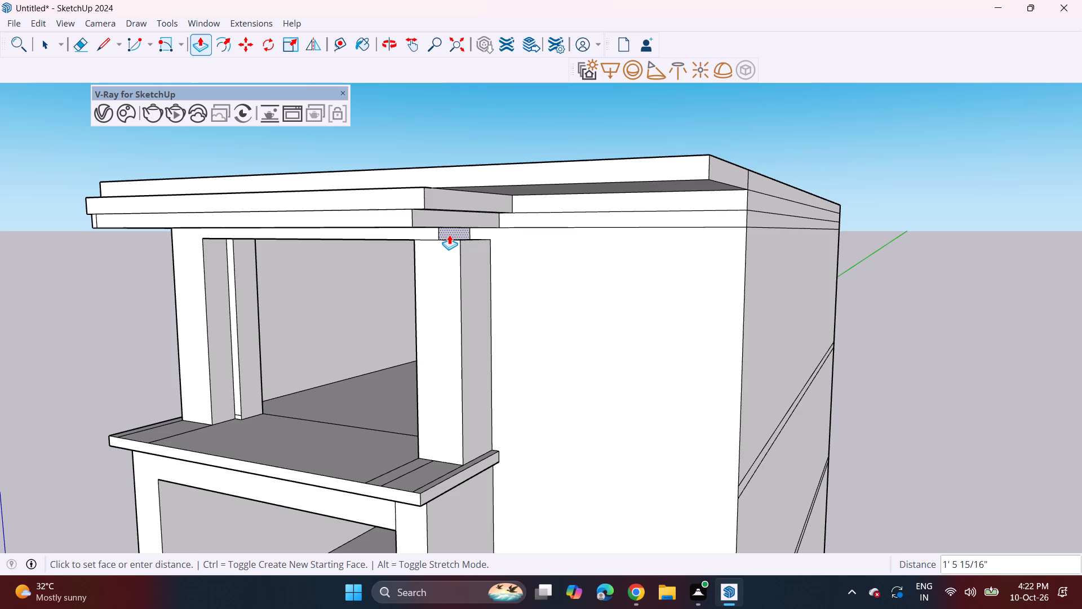
{"action": "middle_click_drag", "start_coordinate": [451, 237], "coordinate": [496, 245]}
{"action": "left_click", "coordinate": [482, 251]}
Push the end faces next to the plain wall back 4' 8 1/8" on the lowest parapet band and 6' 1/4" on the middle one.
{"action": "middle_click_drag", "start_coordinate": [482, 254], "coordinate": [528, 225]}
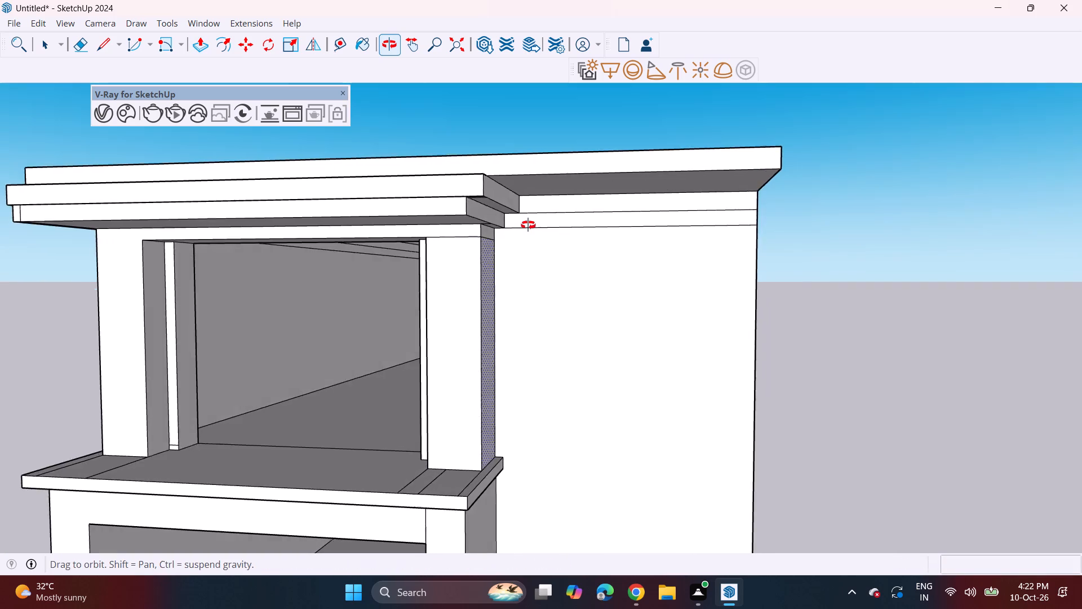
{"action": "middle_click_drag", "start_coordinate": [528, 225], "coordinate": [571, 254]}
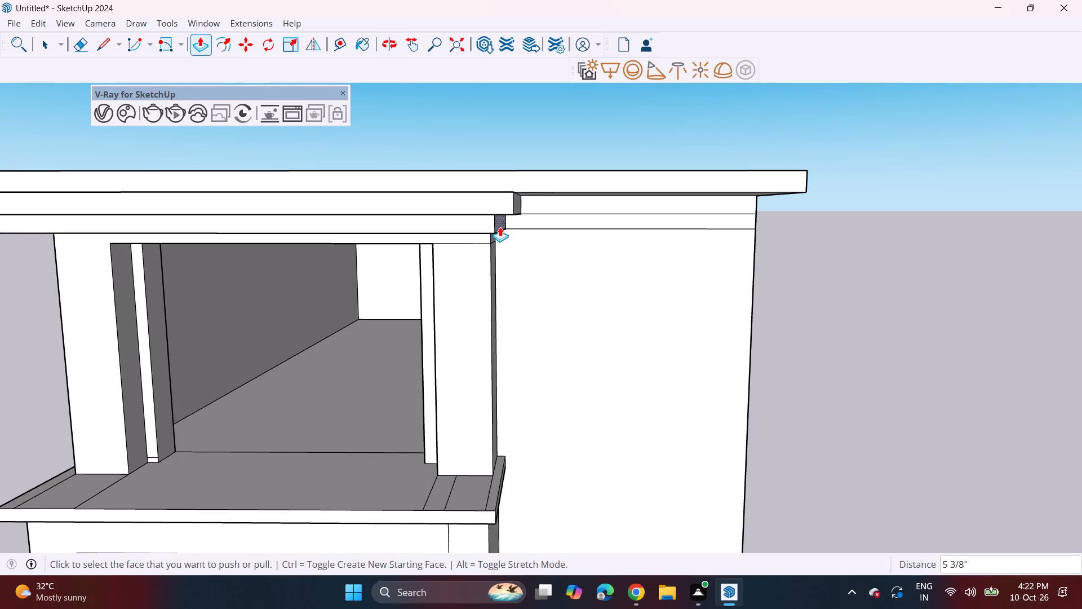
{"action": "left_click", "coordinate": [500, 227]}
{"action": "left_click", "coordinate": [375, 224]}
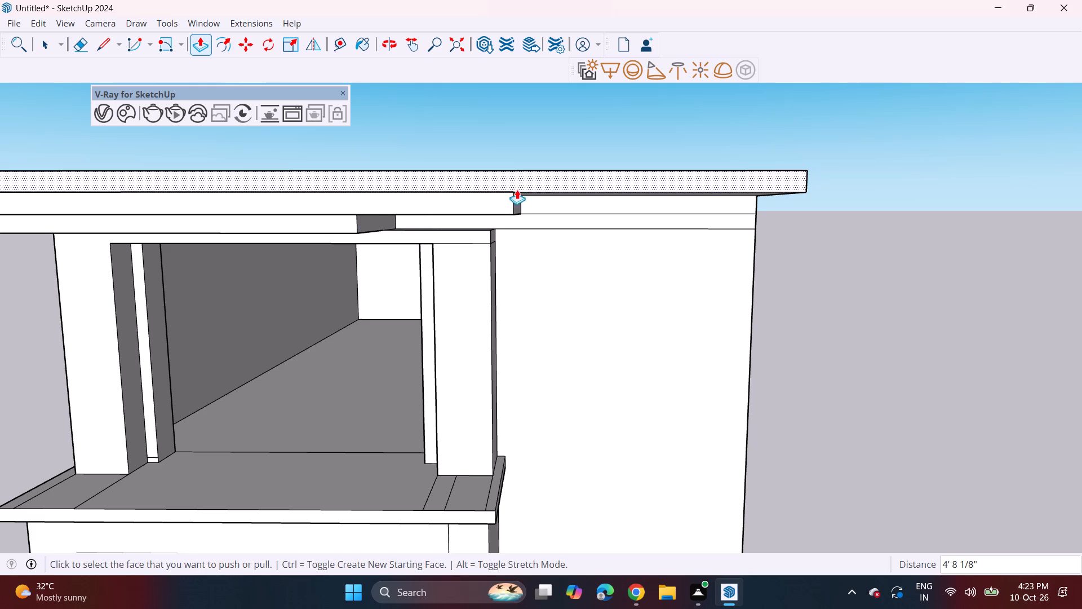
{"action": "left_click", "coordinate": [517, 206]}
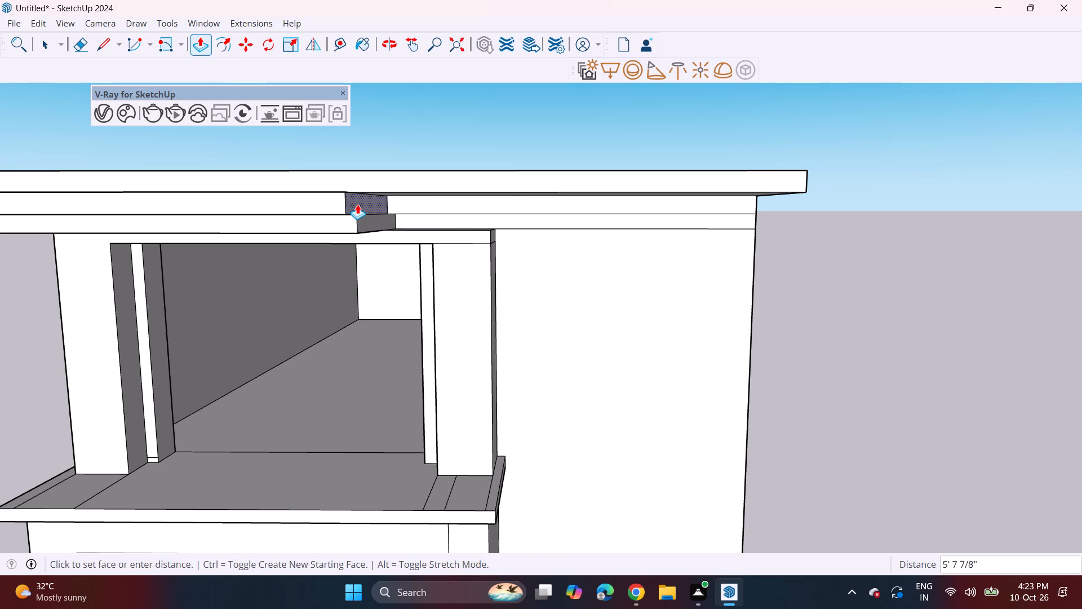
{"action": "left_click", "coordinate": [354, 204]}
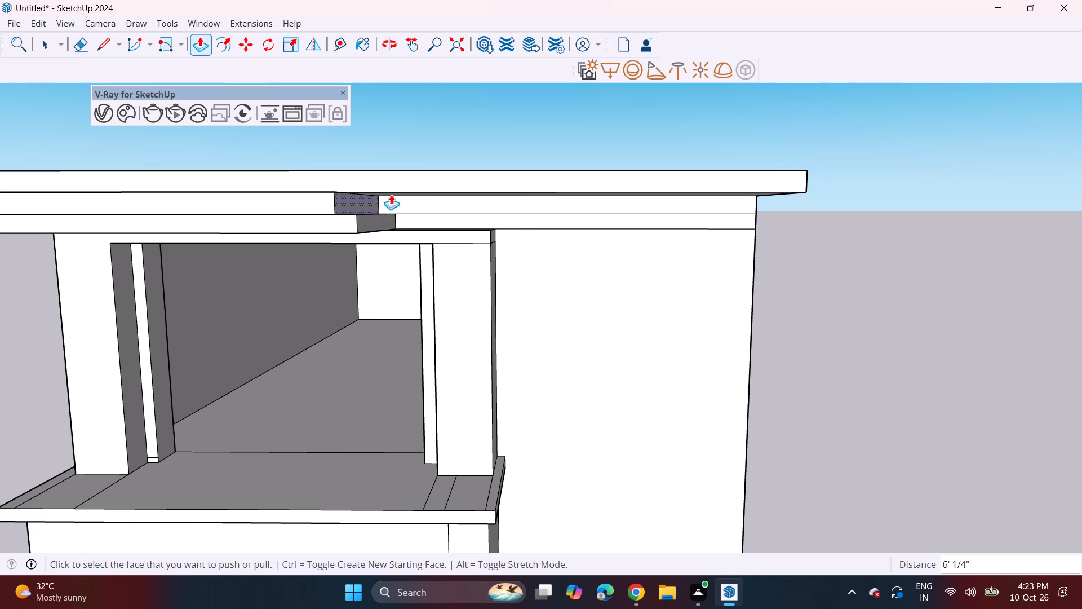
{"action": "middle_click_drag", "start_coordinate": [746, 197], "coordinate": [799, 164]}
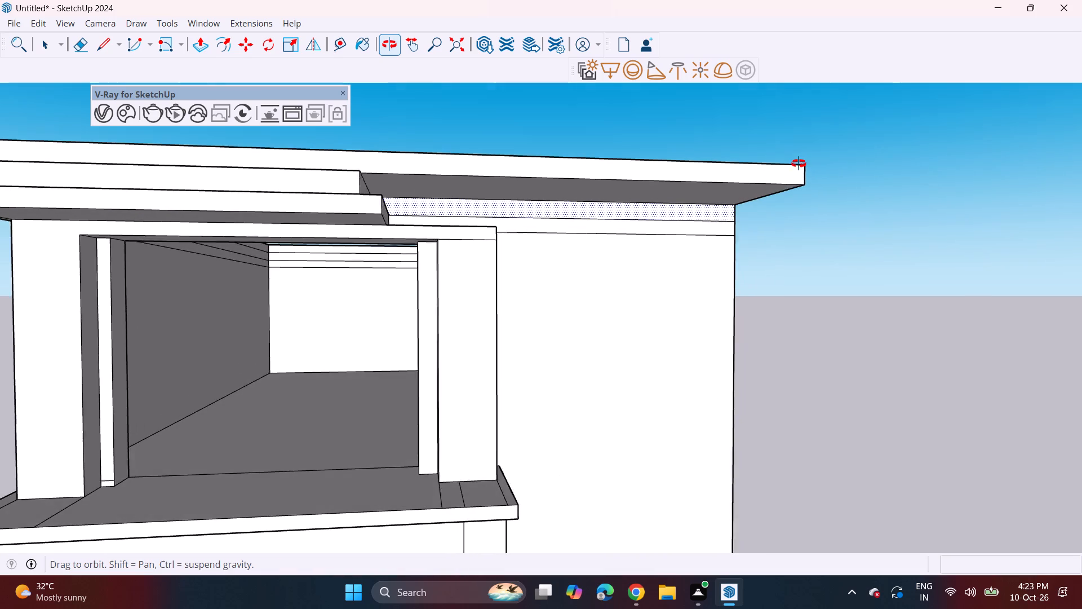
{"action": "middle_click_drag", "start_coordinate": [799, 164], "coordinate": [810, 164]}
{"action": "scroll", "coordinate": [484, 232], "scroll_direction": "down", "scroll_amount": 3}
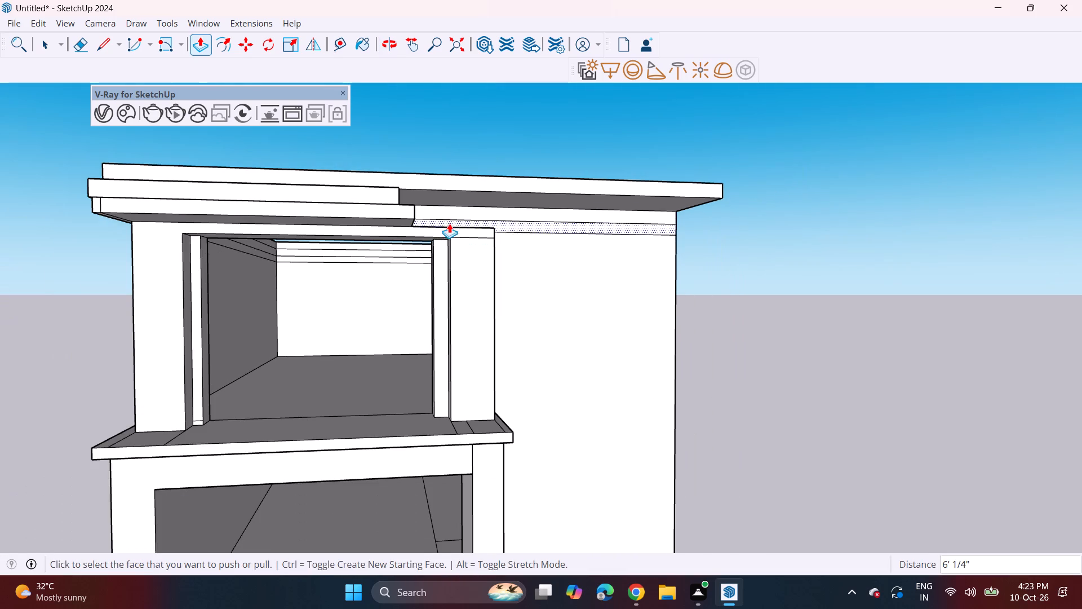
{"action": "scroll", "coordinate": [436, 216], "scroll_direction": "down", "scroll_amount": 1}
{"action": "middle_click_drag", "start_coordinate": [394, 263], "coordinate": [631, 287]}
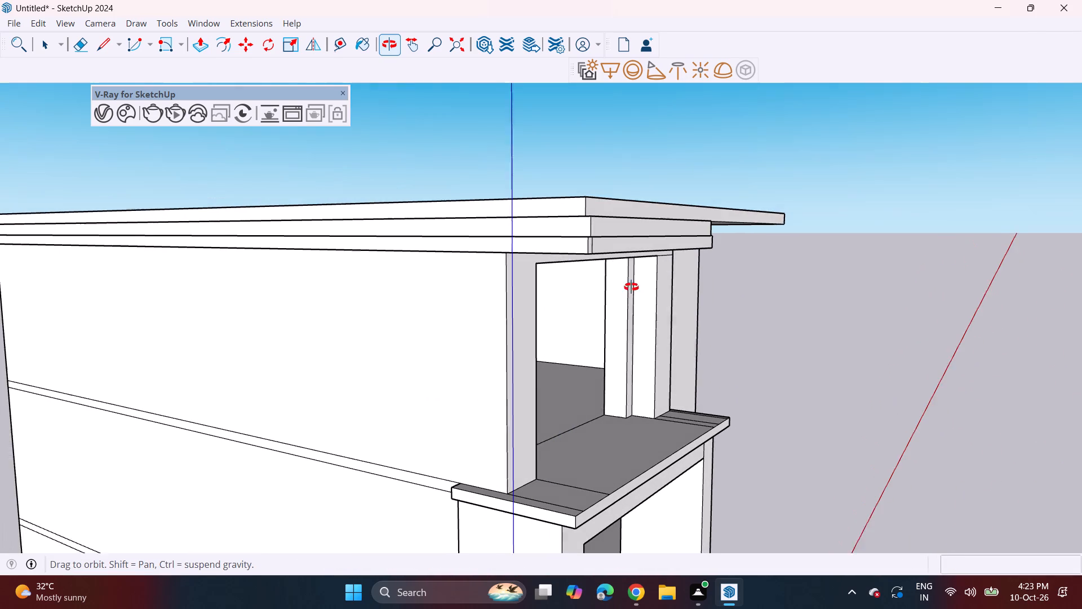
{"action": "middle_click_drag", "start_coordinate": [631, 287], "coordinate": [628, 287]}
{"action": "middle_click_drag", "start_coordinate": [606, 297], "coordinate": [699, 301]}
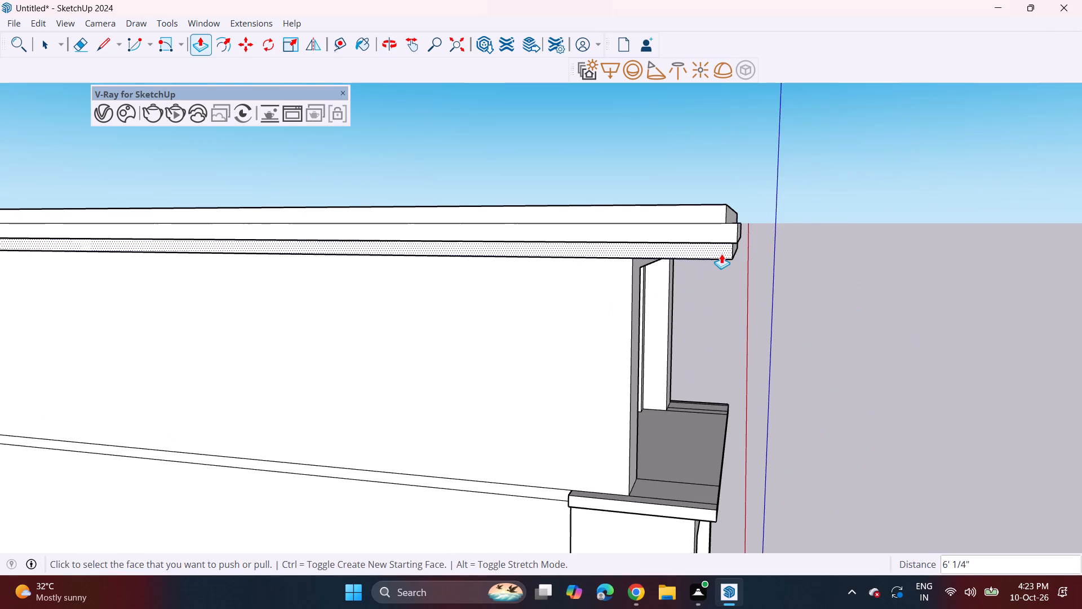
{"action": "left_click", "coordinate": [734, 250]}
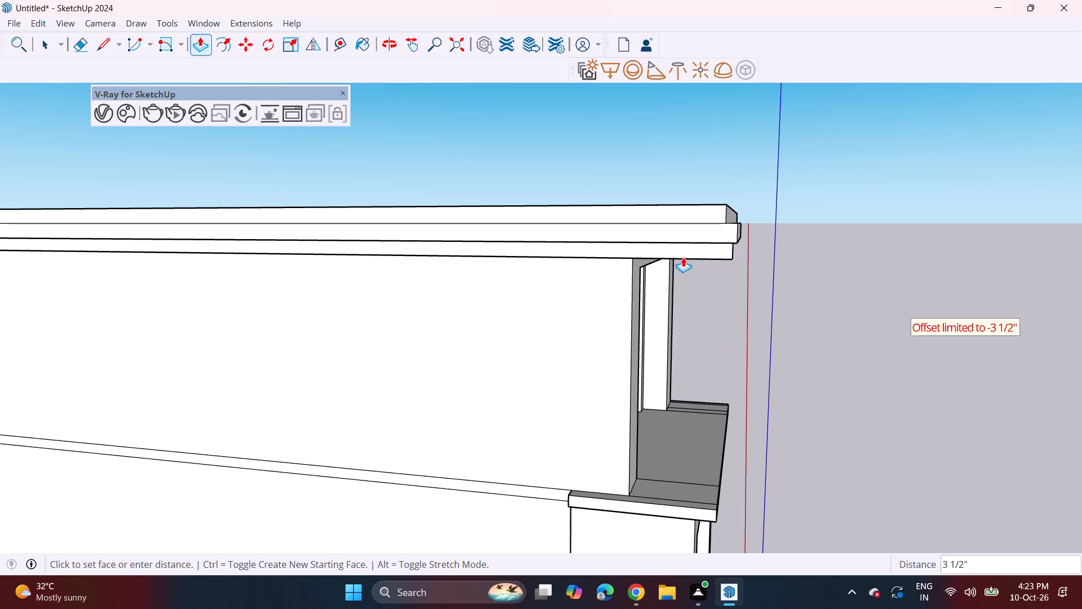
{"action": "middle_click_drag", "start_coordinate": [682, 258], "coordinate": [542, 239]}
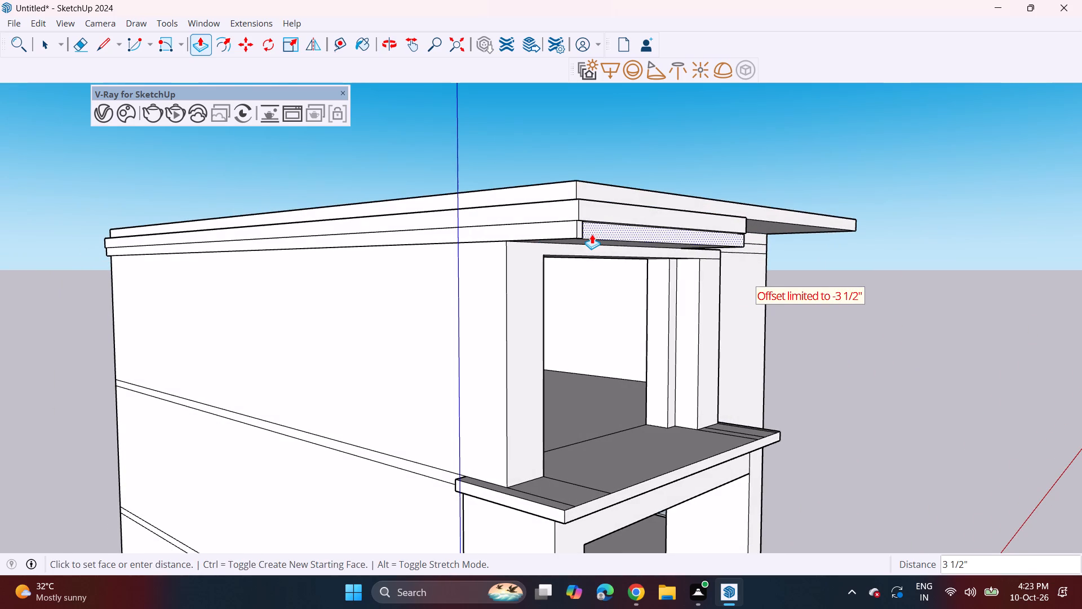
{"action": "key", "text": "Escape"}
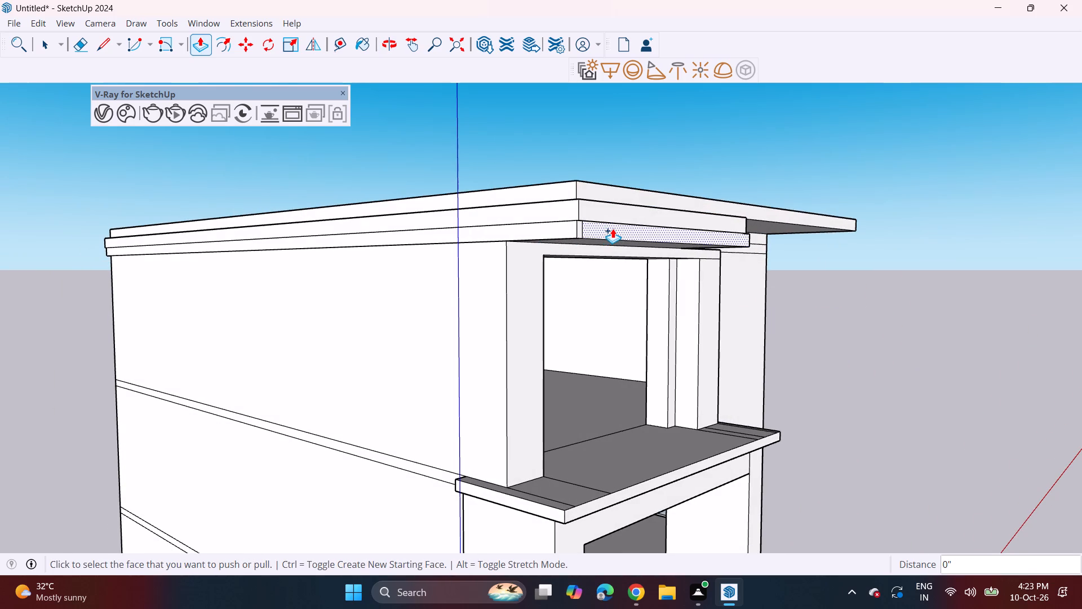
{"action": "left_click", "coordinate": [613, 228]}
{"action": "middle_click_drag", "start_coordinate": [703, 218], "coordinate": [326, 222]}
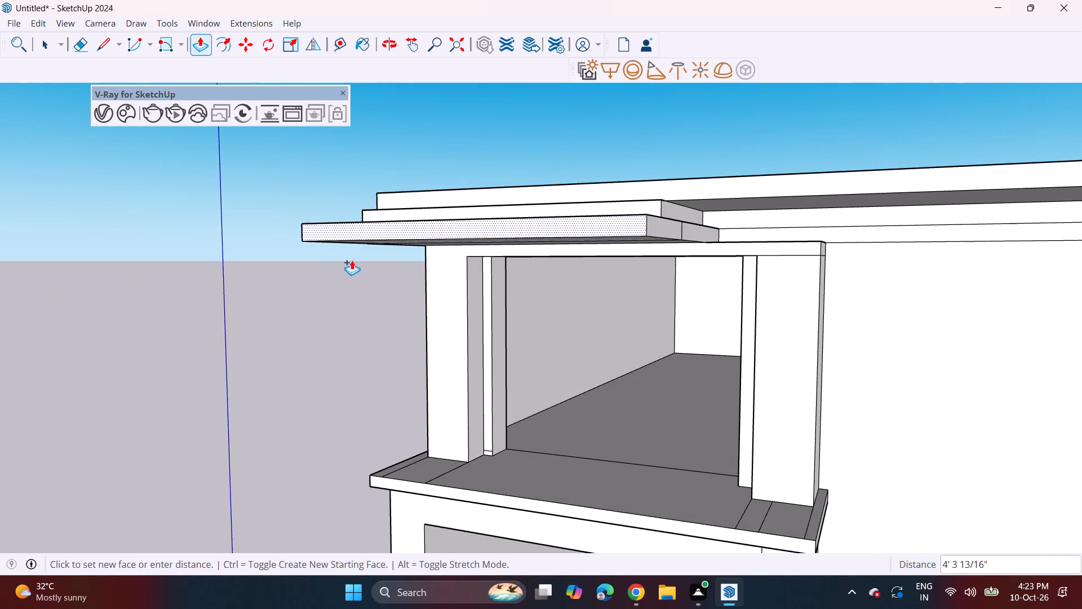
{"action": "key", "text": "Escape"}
Push the lowest parapet band's end face back 13' 1/4" along the front and erase the remaining stub at the far corner.
{"action": "left_click", "coordinate": [696, 232]}
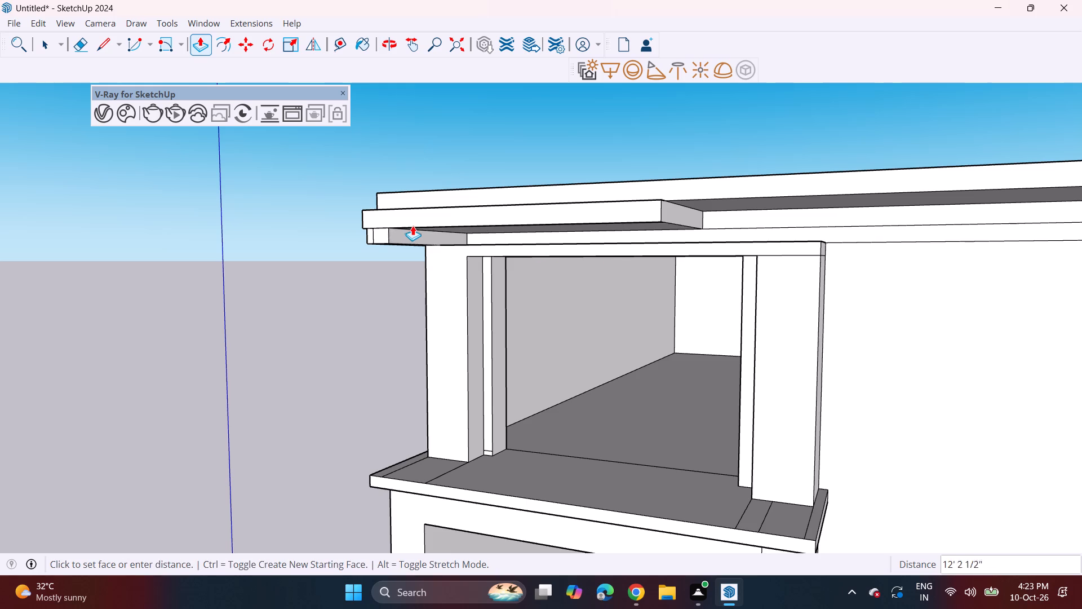
{"action": "left_click", "coordinate": [393, 228]}
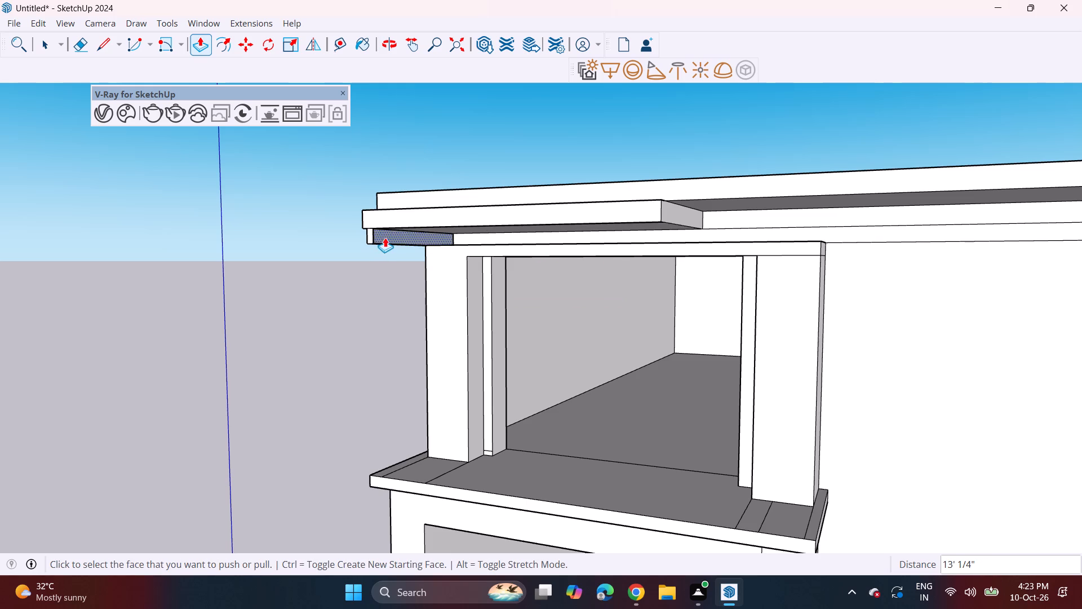
{"action": "left_click", "coordinate": [83, 52]}
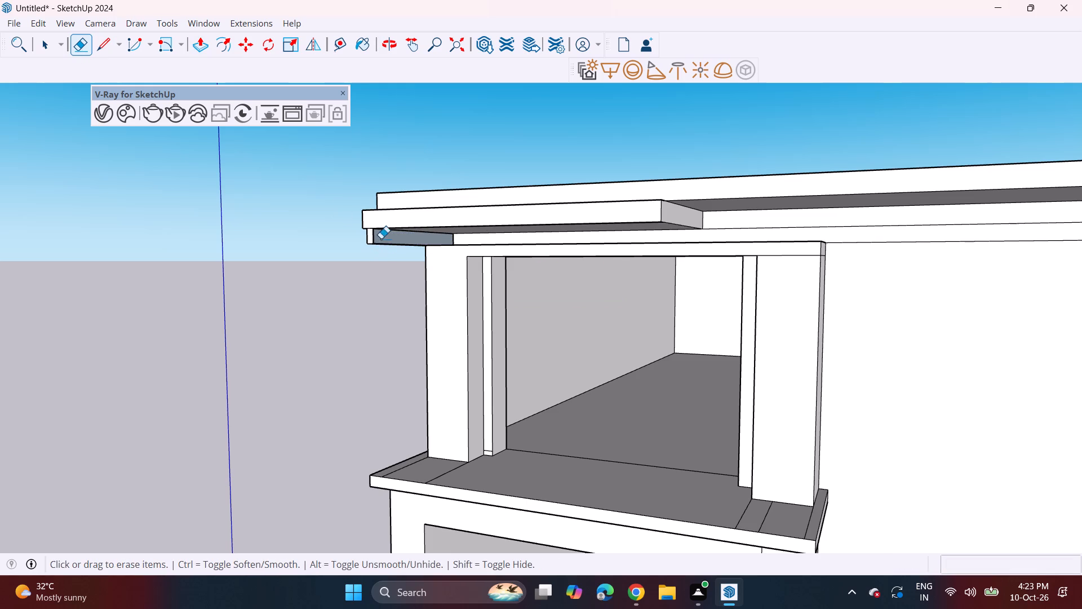
{"action": "left_click_drag", "start_coordinate": [382, 245], "coordinate": [375, 259]}
{"action": "left_click", "coordinate": [370, 242]}
{"action": "left_click_drag", "start_coordinate": [372, 241], "coordinate": [366, 246]}
{"action": "double_click", "coordinate": [374, 241]}
Push the middle parapet band's projecting front face back flush with the plain wall face.
{"action": "middle_click_drag", "start_coordinate": [378, 246], "coordinate": [299, 280]}
{"action": "left_click", "coordinate": [202, 48]}
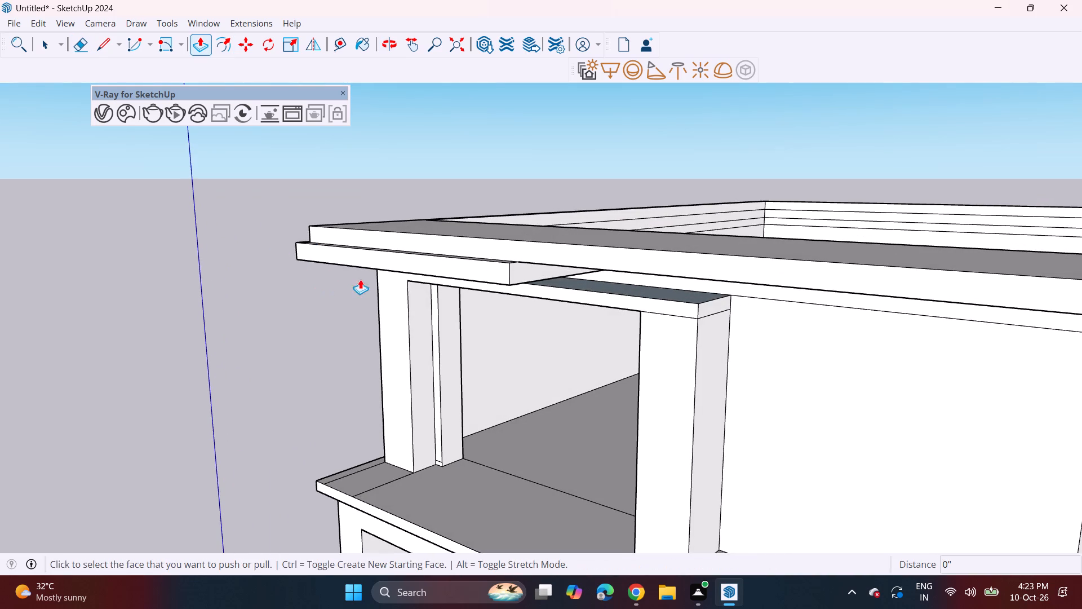
{"action": "left_click", "coordinate": [374, 264]}
{"action": "middle_click_drag", "start_coordinate": [445, 271], "coordinate": [529, 230]}
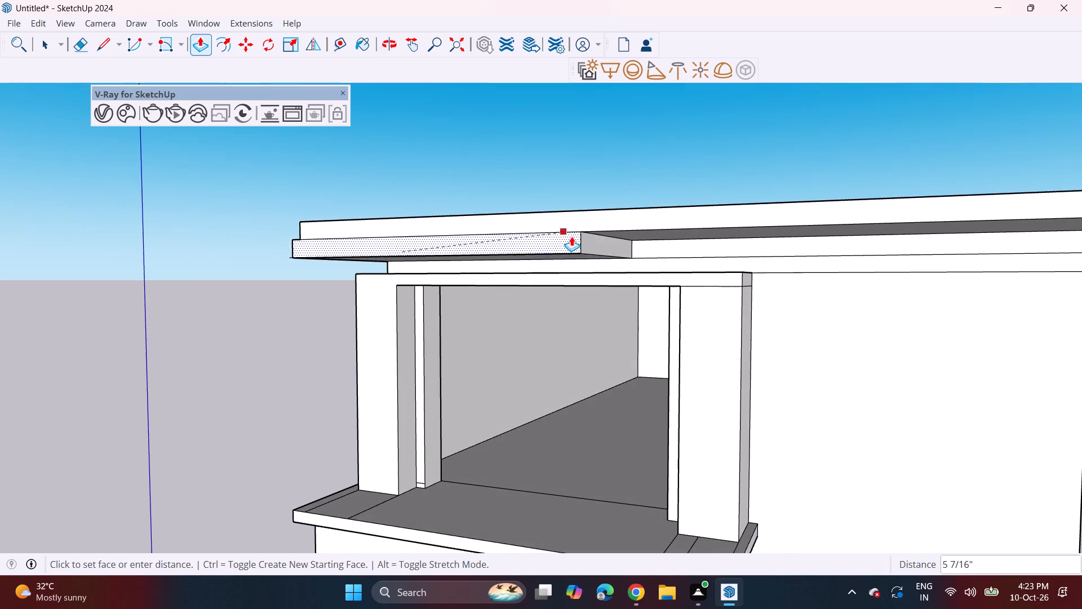
{"action": "left_click", "coordinate": [618, 255]}
Erase the middle band's leftover flat face and the seam edges on the wall face and the top band's underside.
{"action": "middle_click_drag", "start_coordinate": [573, 272], "coordinate": [442, 276]}
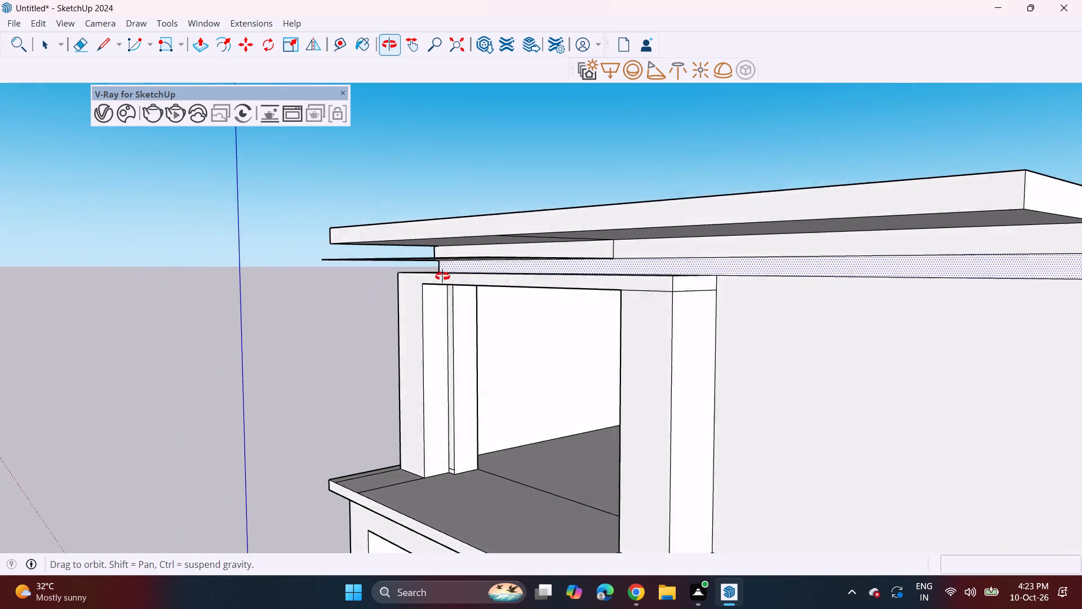
{"action": "middle_click_drag", "start_coordinate": [442, 276], "coordinate": [402, 281]}
{"action": "left_click_drag", "start_coordinate": [73, 52], "coordinate": [78, 55]}
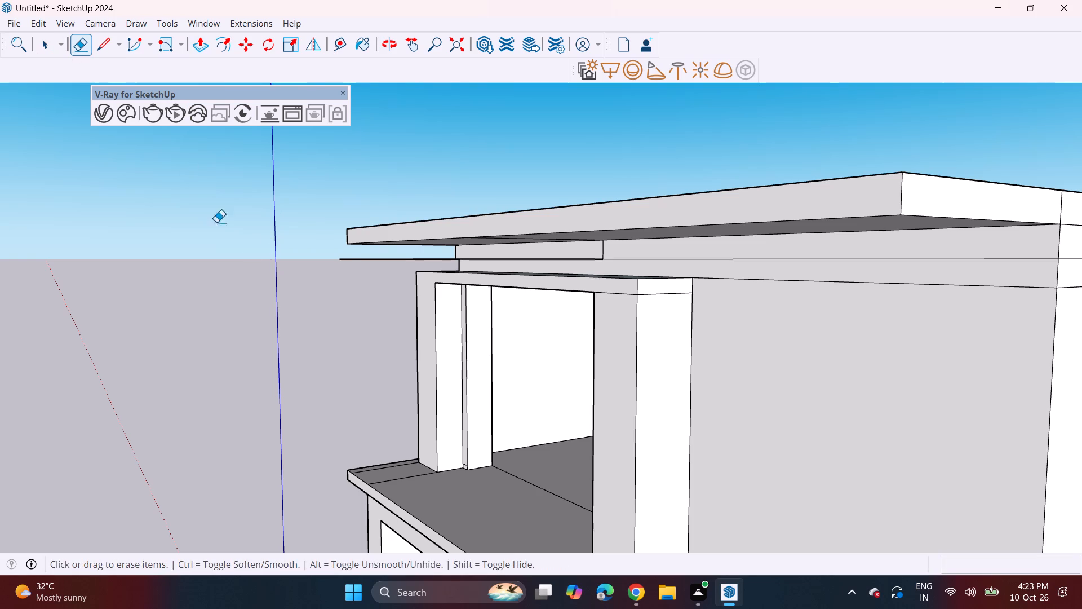
{"action": "double_click", "coordinate": [348, 262]}
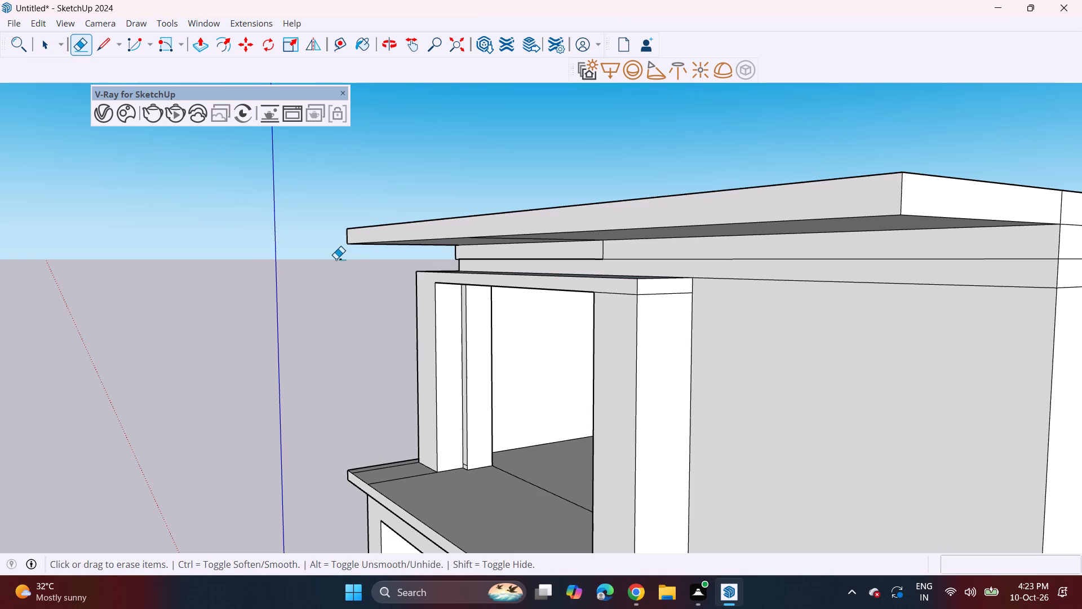
{"action": "left_click", "coordinate": [336, 259]}
{"action": "middle_click_drag", "start_coordinate": [377, 275], "coordinate": [575, 266]}
{"action": "scroll", "coordinate": [693, 252], "scroll_direction": "up", "scroll_amount": 4}
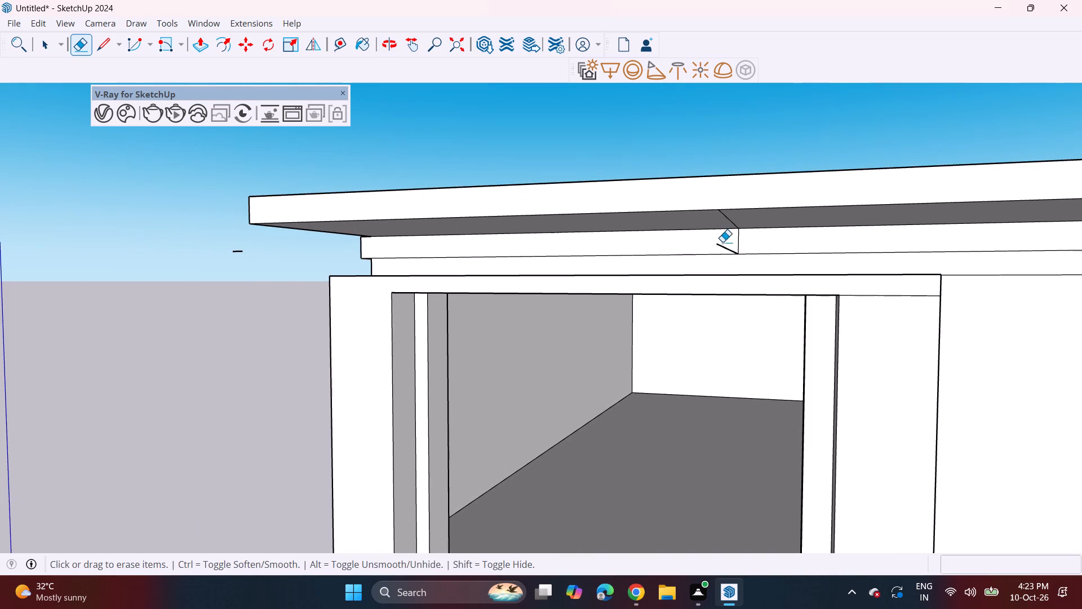
{"action": "left_click", "coordinate": [722, 247]}
{"action": "left_click", "coordinate": [734, 244]}
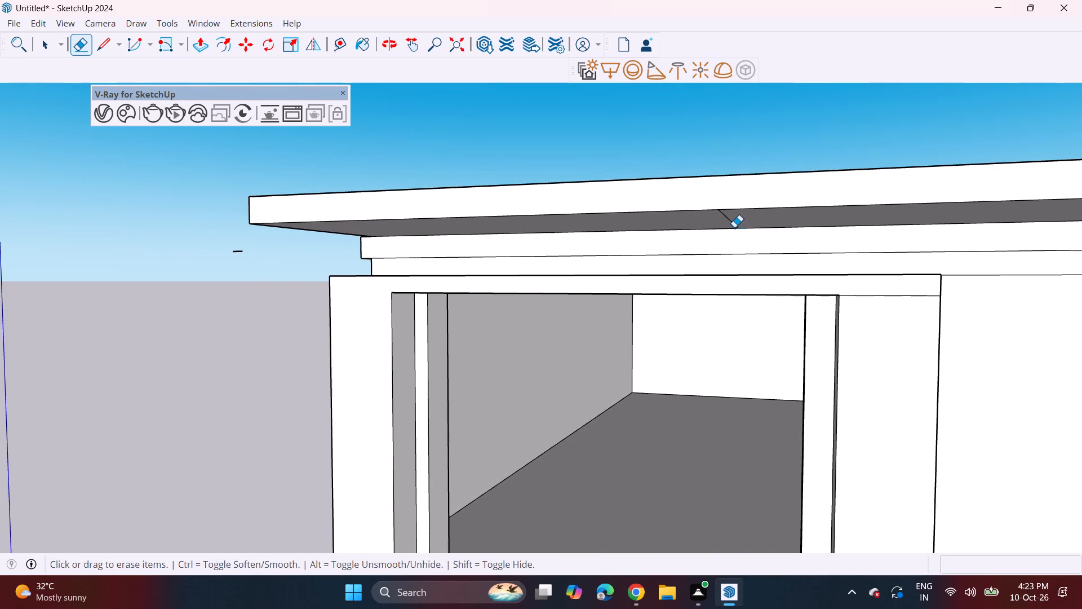
{"action": "left_click", "coordinate": [734, 225]}
Push the top parapet band's front face back about 6' 1", flush with the front of the band below.
{"action": "middle_click_drag", "start_coordinate": [360, 249], "coordinate": [545, 262]}
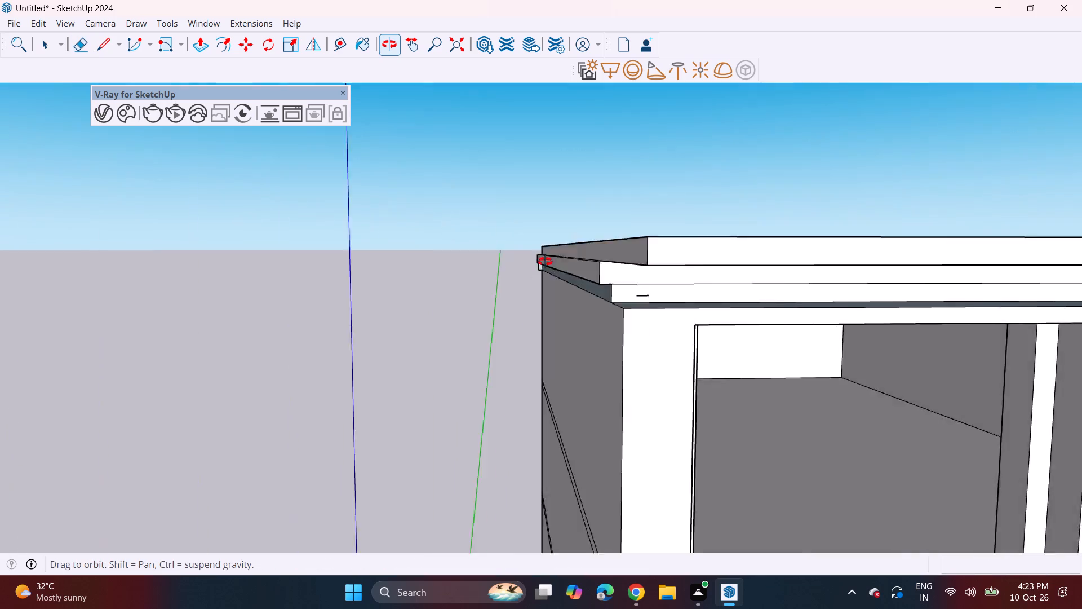
{"action": "middle_click_drag", "start_coordinate": [545, 262], "coordinate": [602, 262]}
{"action": "middle_click_drag", "start_coordinate": [669, 271], "coordinate": [579, 260]}
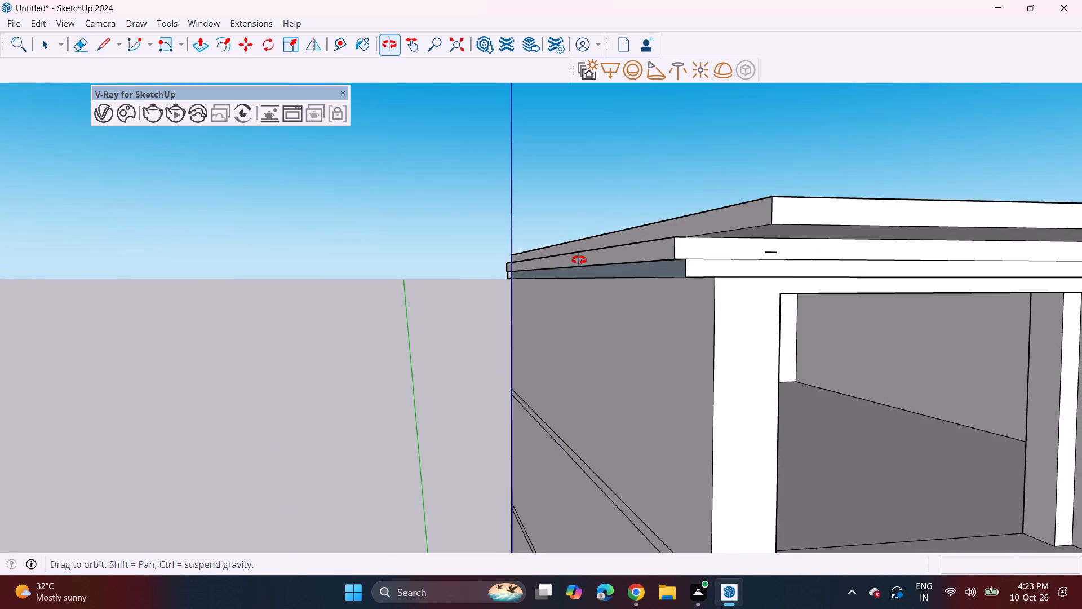
{"action": "middle_click_drag", "start_coordinate": [579, 260], "coordinate": [713, 262]}
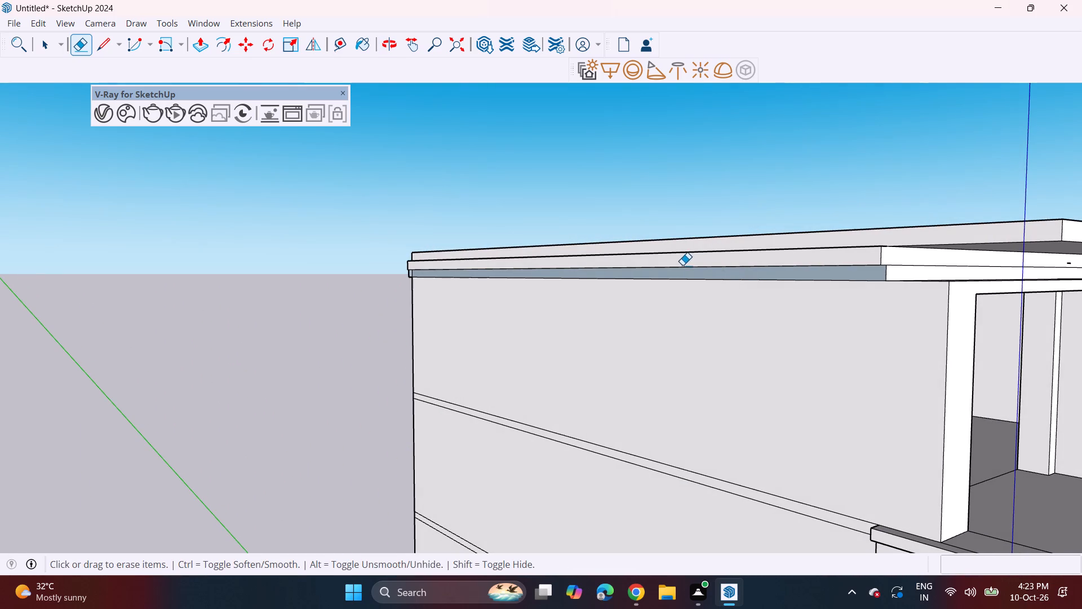
{"action": "middle_click_drag", "start_coordinate": [571, 253], "coordinate": [381, 252]}
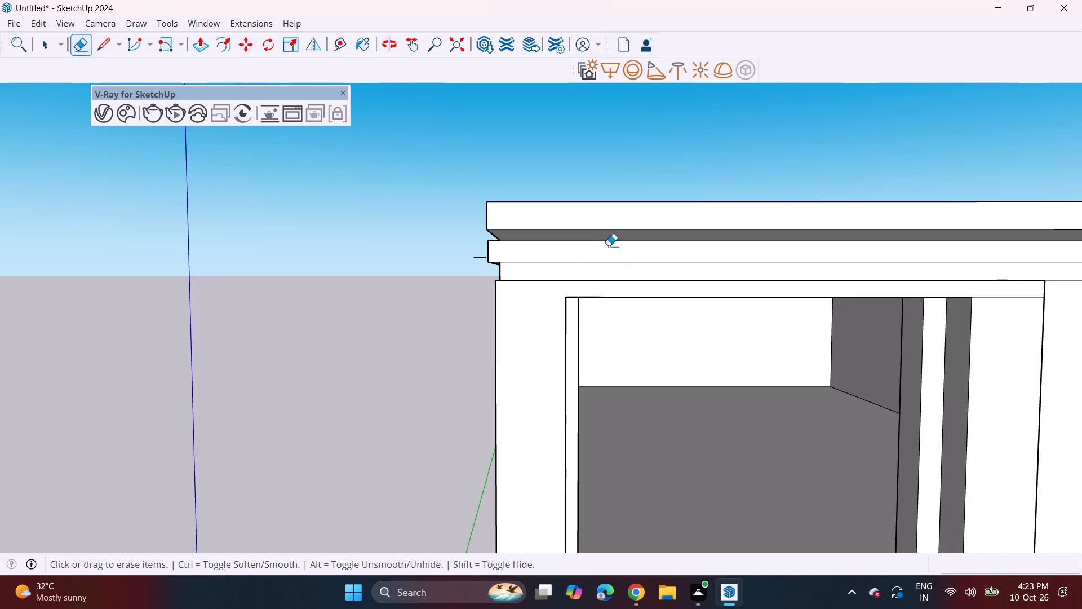
{"action": "left_click", "coordinate": [206, 52]}
{"action": "middle_click_drag", "start_coordinate": [417, 234], "coordinate": [517, 280]}
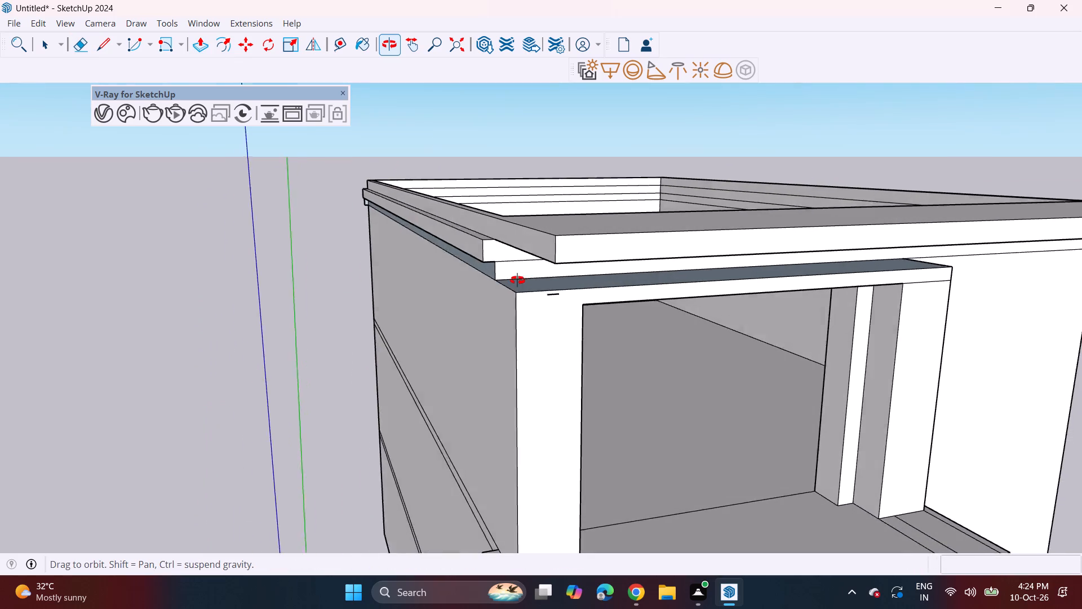
{"action": "middle_click_drag", "start_coordinate": [517, 280], "coordinate": [534, 283]}
{"action": "left_click", "coordinate": [618, 244]}
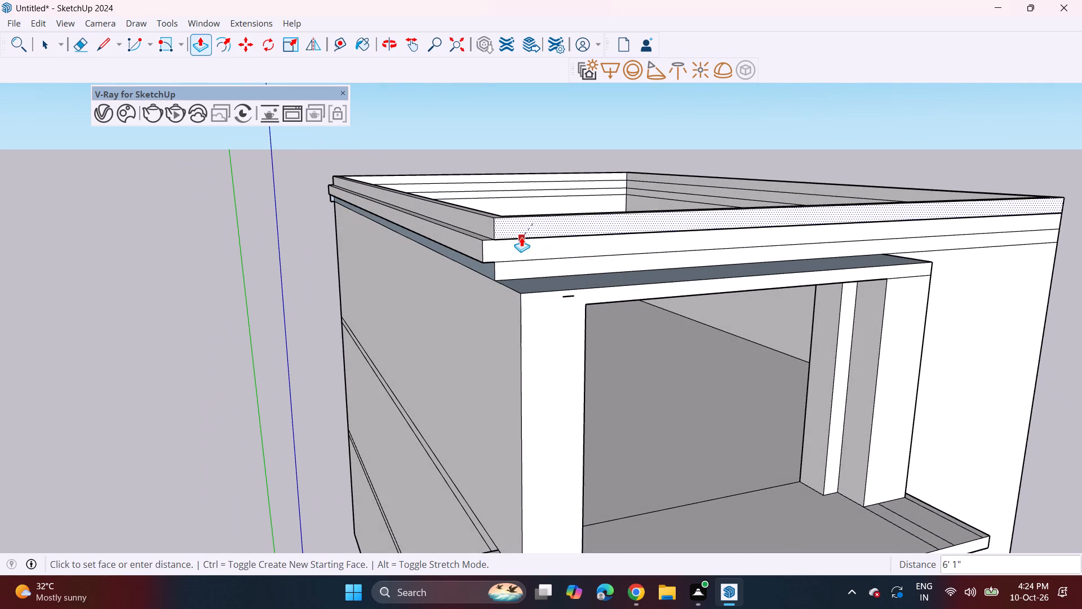
{"action": "left_click", "coordinate": [492, 239]}
Pull the top parapet band's side face opposite the plain wall outward 9 1/8".
{"action": "middle_click_drag", "start_coordinate": [511, 232], "coordinate": [461, 224]}
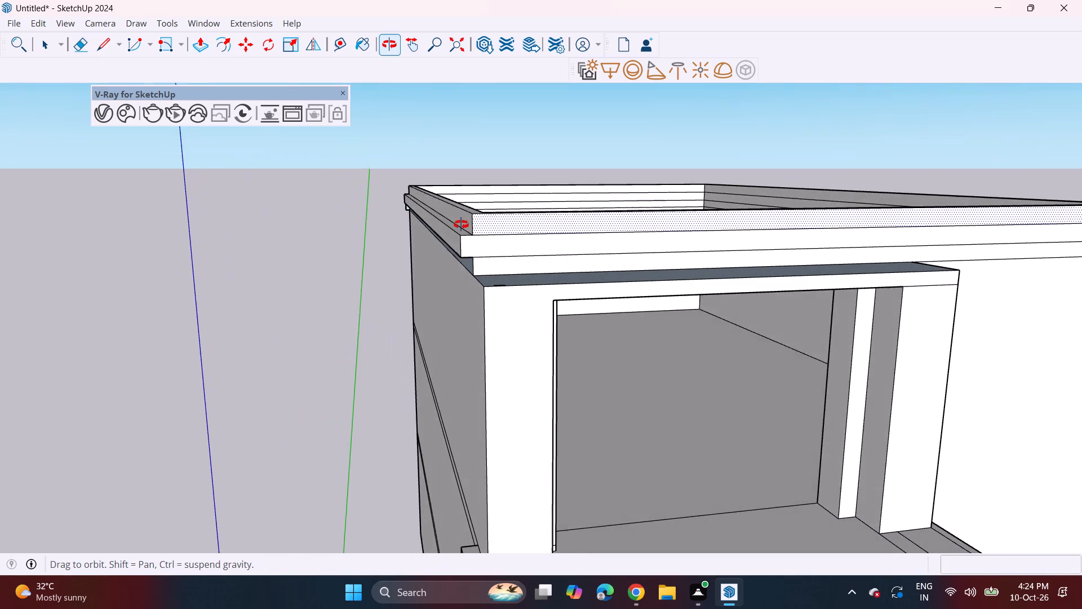
{"action": "middle_click_drag", "start_coordinate": [461, 224], "coordinate": [460, 242]}
{"action": "left_click", "coordinate": [463, 218]}
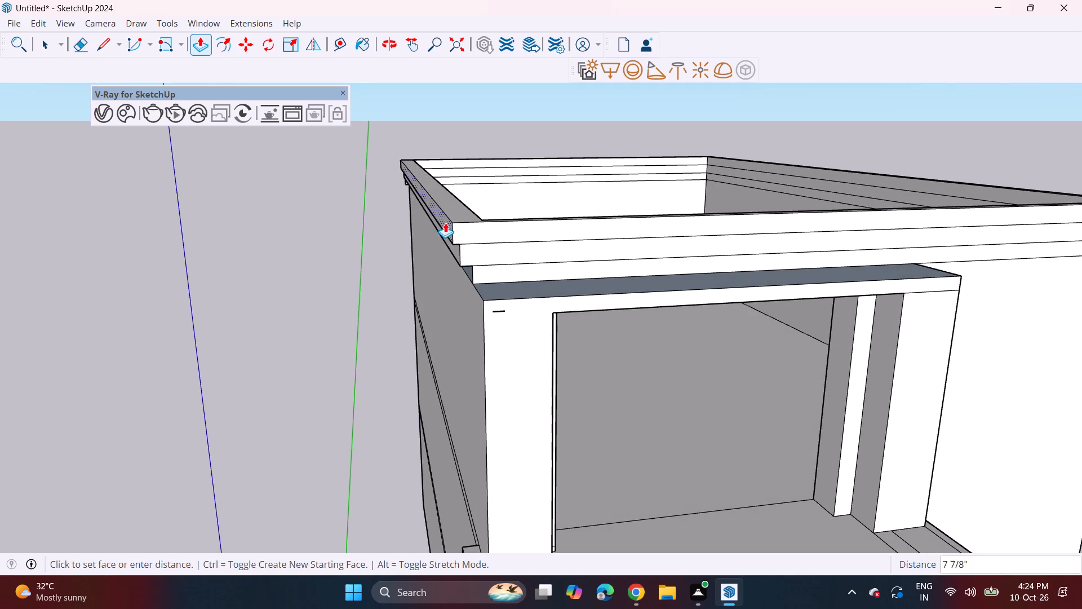
{"action": "left_click", "coordinate": [442, 223]}
{"action": "middle_click_drag", "start_coordinate": [554, 257], "coordinate": [480, 213]}
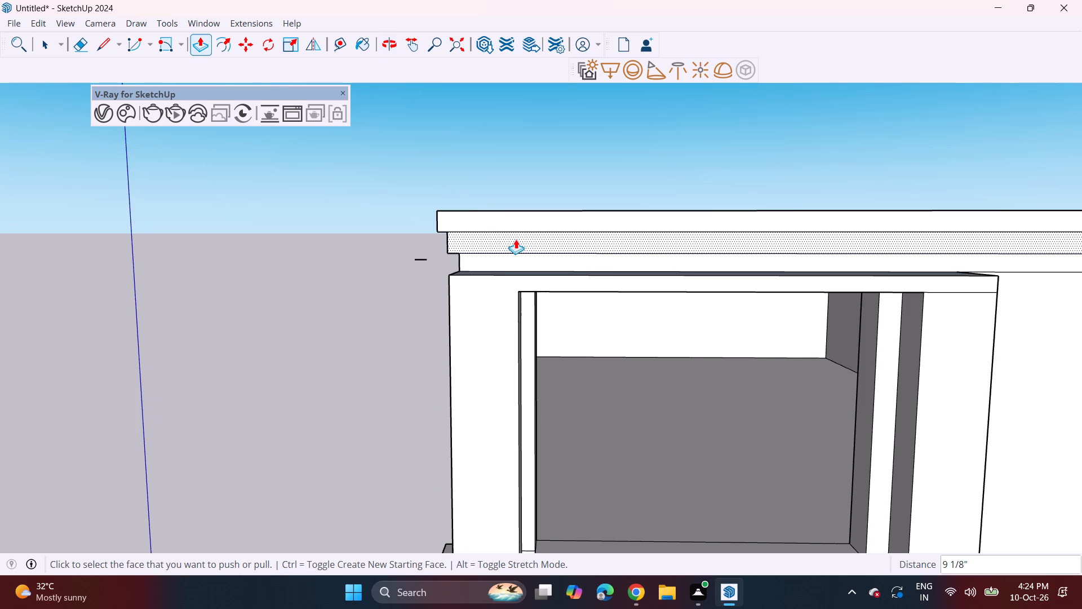
Erase the stray short edge floating beside the parapet's stepped corner, opposite the plain wall.
{"action": "scroll", "coordinate": [511, 248], "scroll_direction": "down", "scroll_amount": 1}
{"action": "key", "text": "space"}
{"action": "key", "text": "e"}
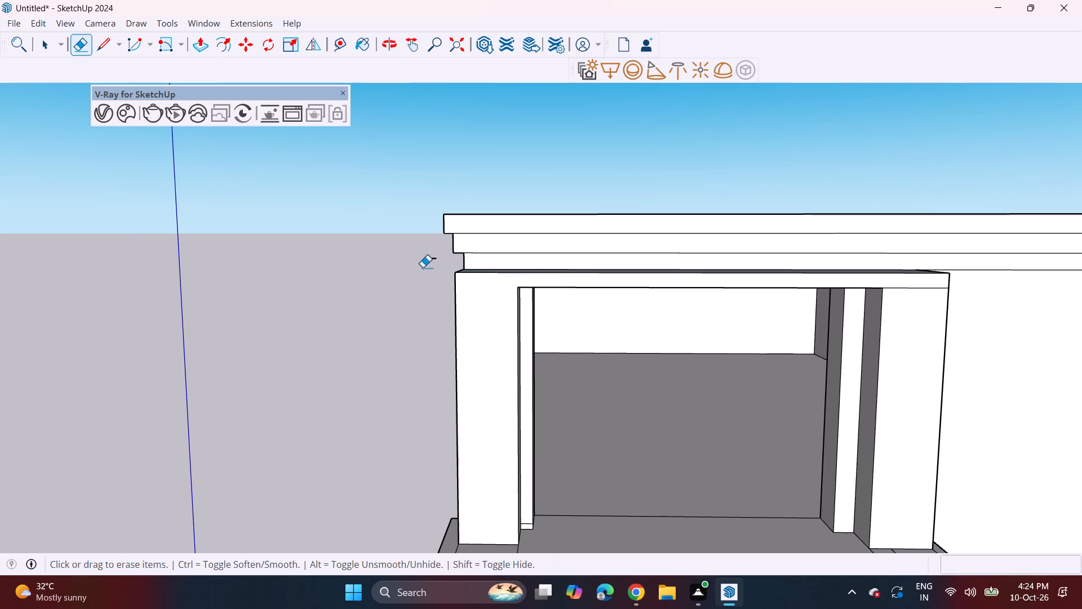
{"action": "left_click_drag", "start_coordinate": [433, 261], "coordinate": [437, 270]}
{"action": "left_click_drag", "start_coordinate": [433, 262], "coordinate": [431, 269]}
{"action": "left_click_drag", "start_coordinate": [435, 252], "coordinate": [433, 266]}
{"action": "left_click", "coordinate": [430, 261]}
Draw vertical lines across the front faces of the middle and top parapet bands, splitting each at the same point above the opening.
{"action": "scroll", "coordinate": [347, 298], "scroll_direction": "down", "scroll_amount": 5}
{"action": "middle_click_drag", "start_coordinate": [671, 350], "coordinate": [545, 348], "text": "shift"}
{"action": "middle_click_drag", "start_coordinate": [508, 252], "coordinate": [562, 264]}
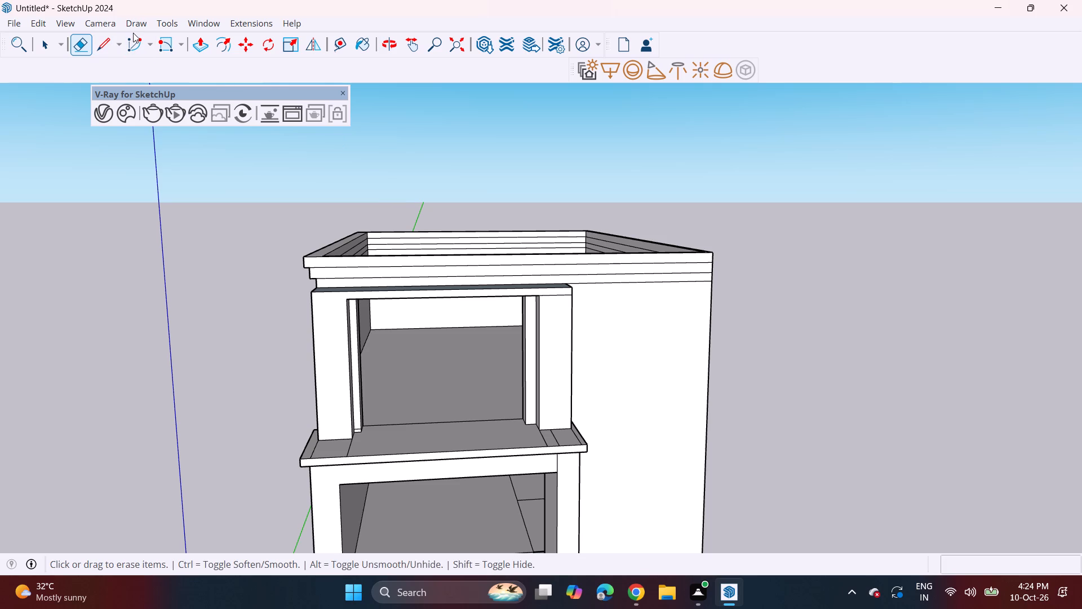
{"action": "middle_click_drag", "start_coordinate": [292, 183], "coordinate": [255, 156]}
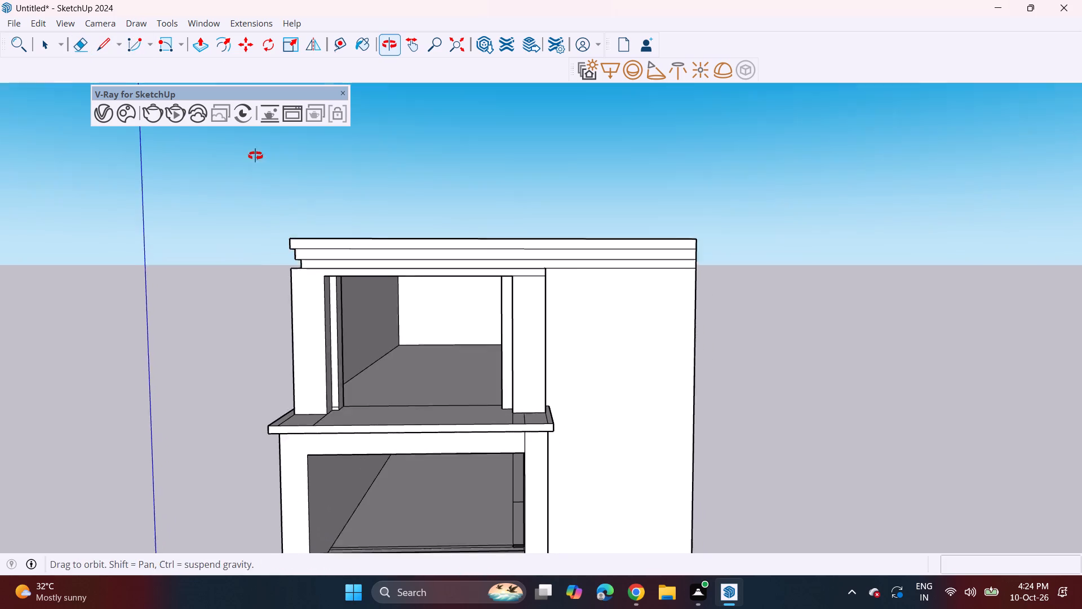
{"action": "middle_click_drag", "start_coordinate": [255, 156], "coordinate": [254, 155]}
{"action": "left_click", "coordinate": [102, 42]}
{"action": "scroll", "coordinate": [457, 248], "scroll_direction": "up", "scroll_amount": 4}
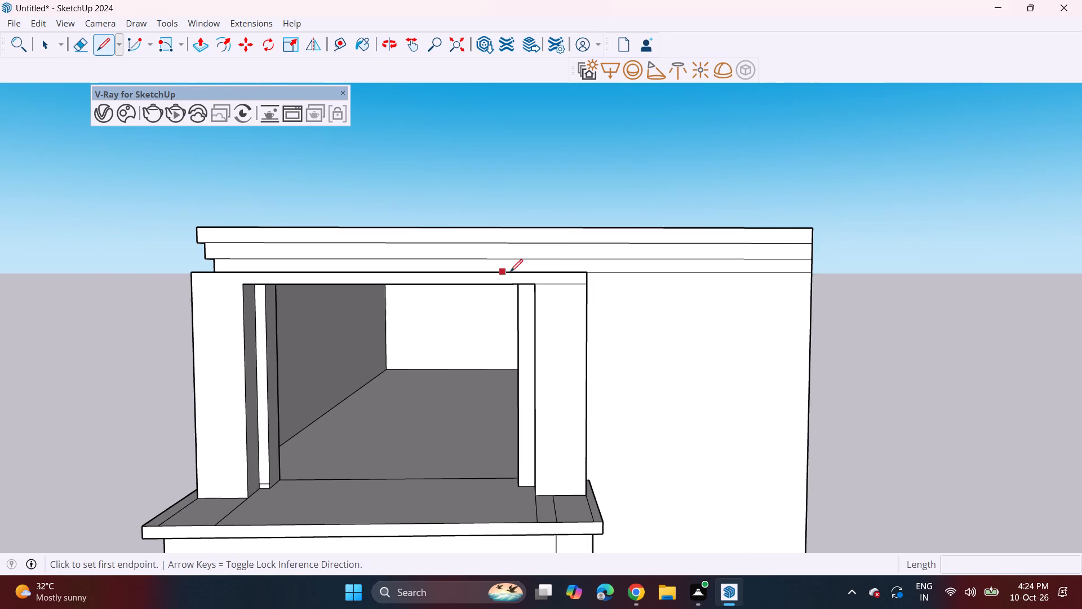
{"action": "scroll", "coordinate": [537, 285], "scroll_direction": "up", "scroll_amount": 4}
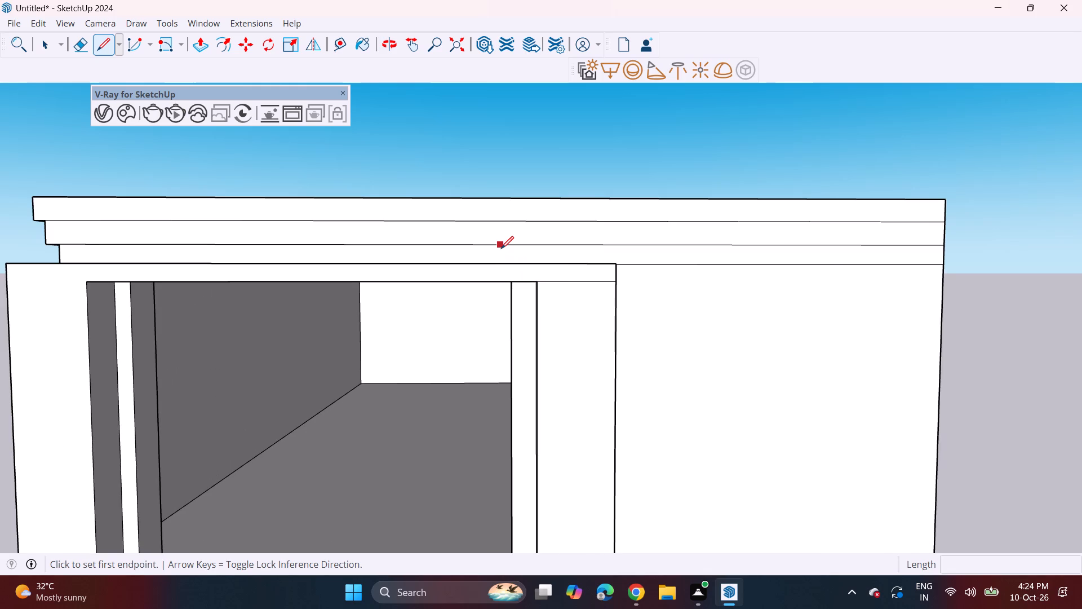
{"action": "left_click", "coordinate": [501, 249]}
{"action": "left_click", "coordinate": [505, 224]}
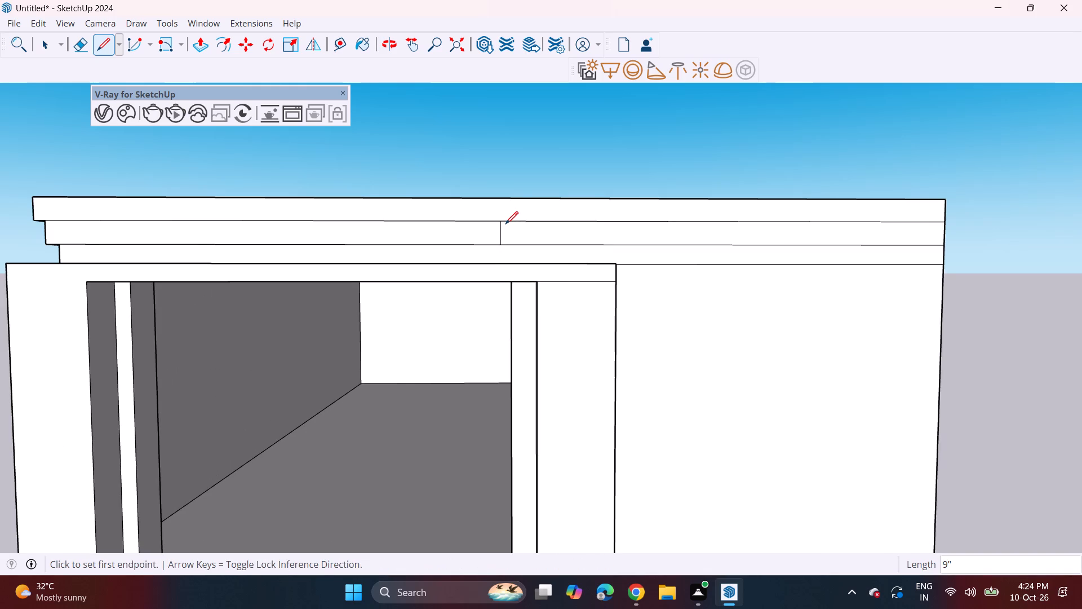
{"action": "left_click", "coordinate": [505, 224]}
{"action": "left_click", "coordinate": [503, 193]}
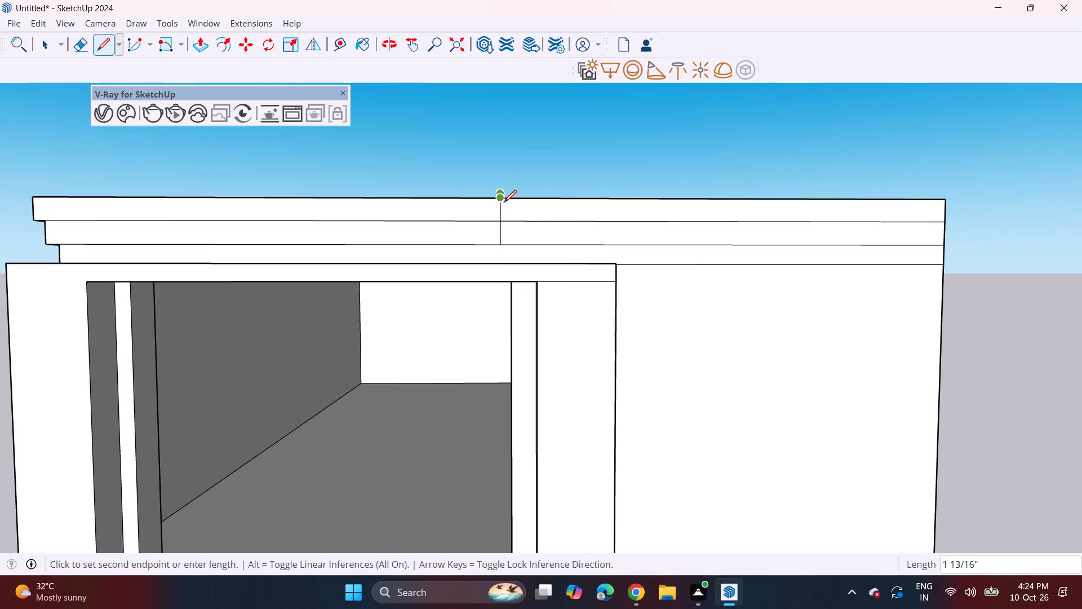
{"action": "key", "text": "ctrl+z"}
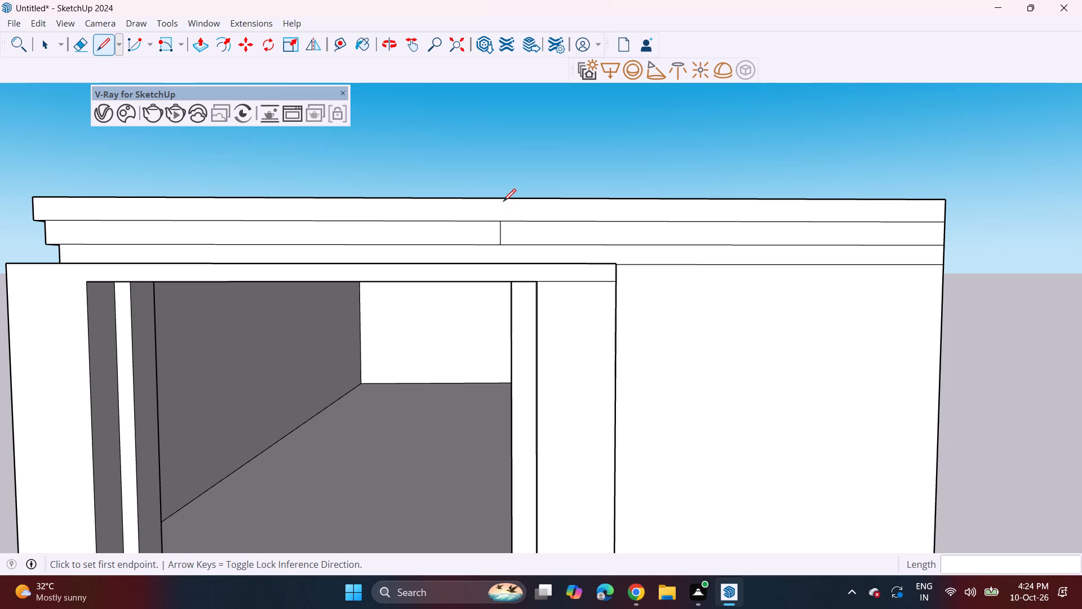
{"action": "key", "text": "ctrl+z"}
{"action": "left_click", "coordinate": [500, 218]}
{"action": "left_click", "coordinate": [504, 199]}
Pull the plain-wall side portion of the split middle parapet band forward 6' 1".
{"action": "middle_click_drag", "start_coordinate": [545, 236], "coordinate": [435, 263]}
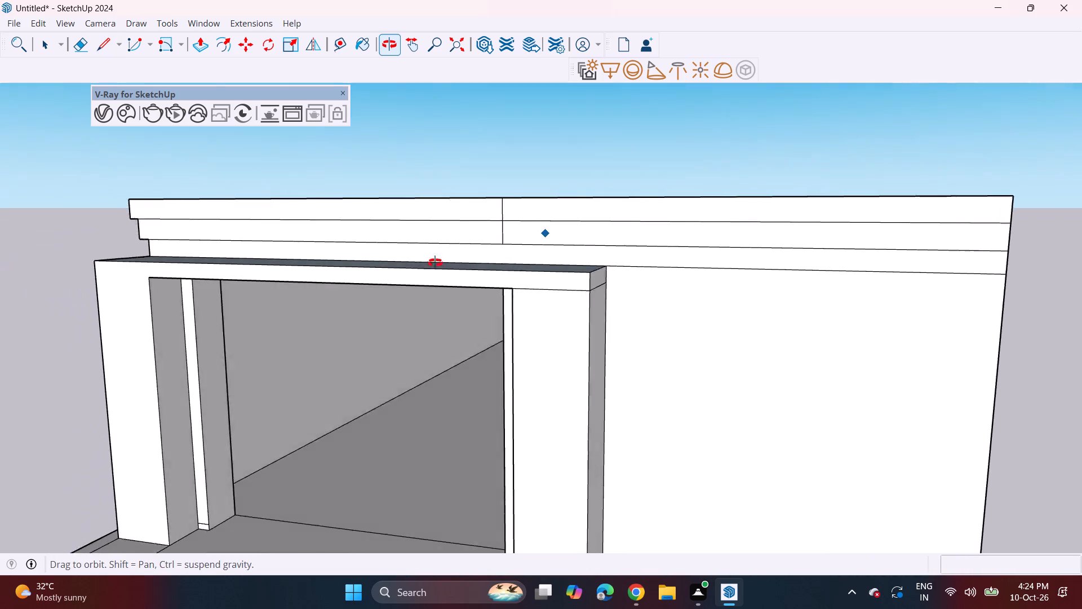
{"action": "middle_click_drag", "start_coordinate": [435, 263], "coordinate": [365, 264]}
{"action": "left_click_drag", "start_coordinate": [206, 42], "coordinate": [230, 56]}
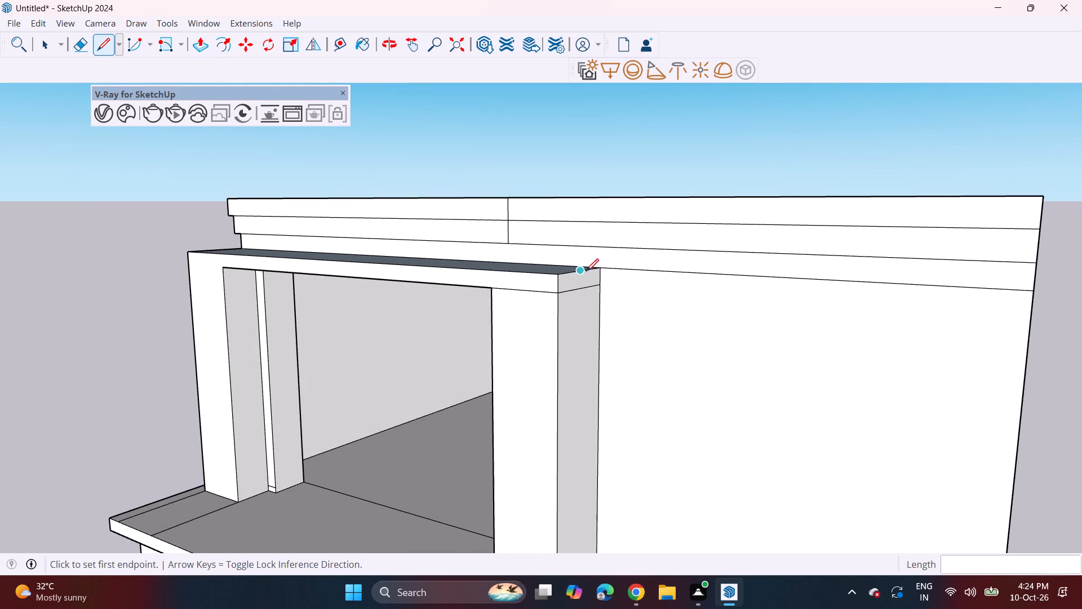
{"action": "left_click", "coordinate": [199, 41]}
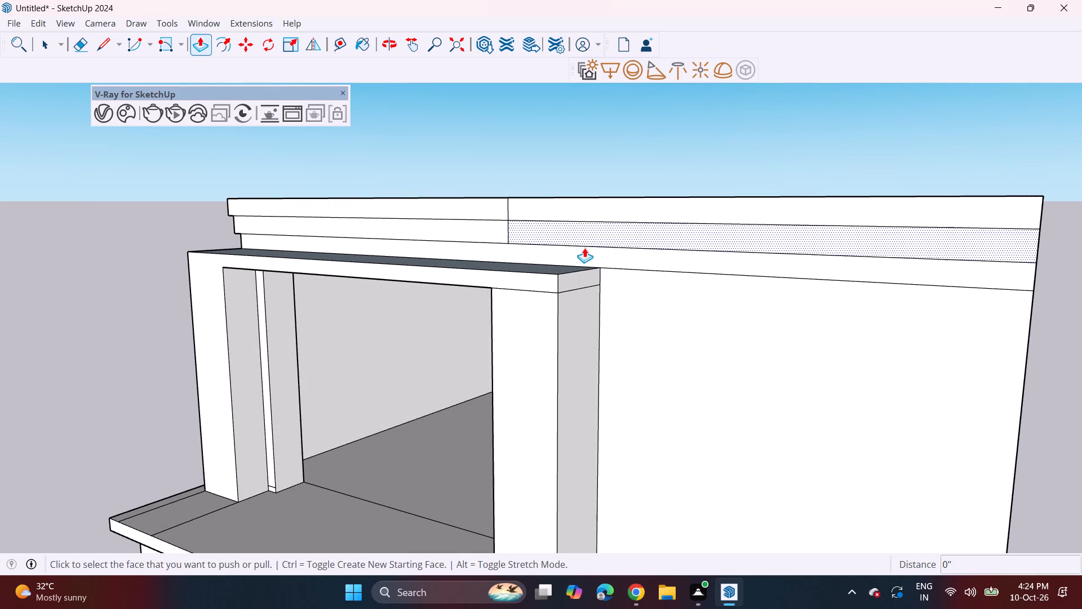
{"action": "left_click", "coordinate": [591, 240]}
{"action": "middle_click_drag", "start_coordinate": [491, 307], "coordinate": [606, 281]}
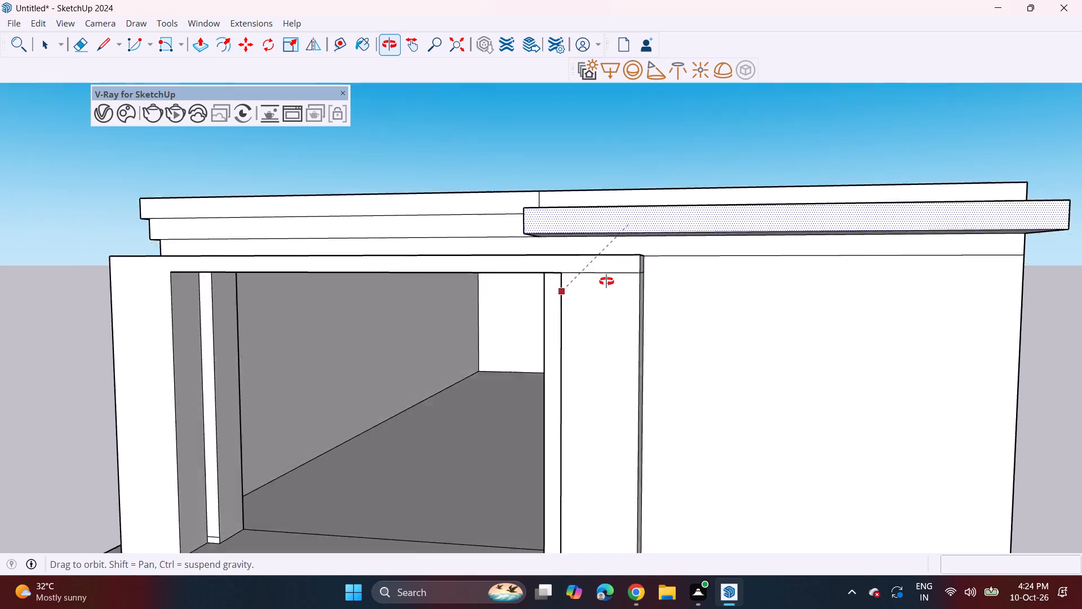
{"action": "middle_click_drag", "start_coordinate": [606, 281], "coordinate": [626, 272]}
{"action": "scroll", "coordinate": [598, 290], "scroll_direction": "down", "scroll_amount": 5}
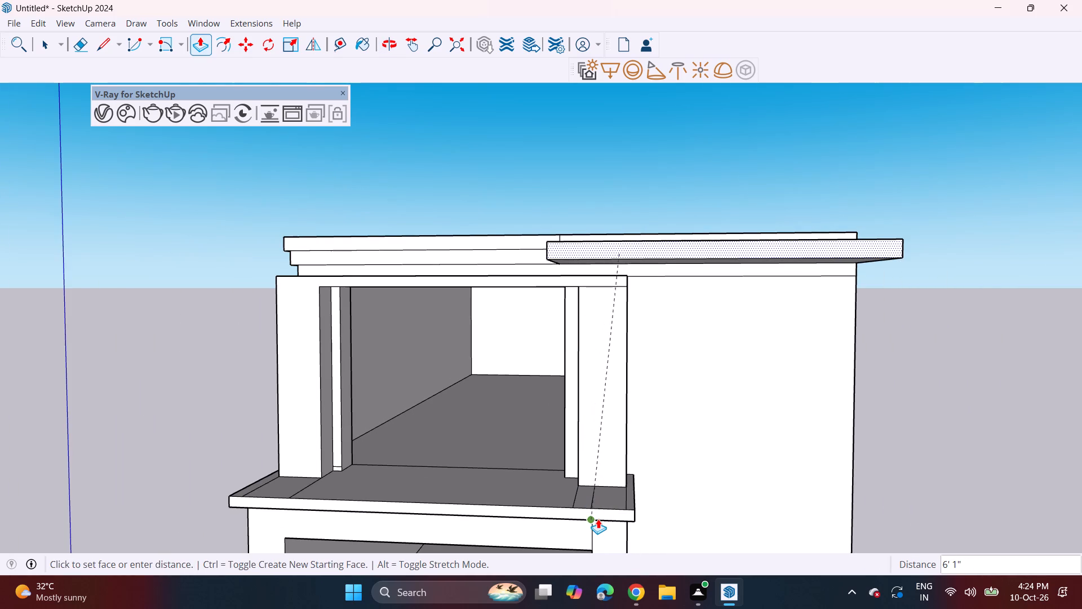
{"action": "left_click", "coordinate": [598, 519]}
Pull the matching portion of the top parapet band forward 6' 8 1/4", slightly past the middle band.
{"action": "middle_click_drag", "start_coordinate": [618, 271], "coordinate": [654, 331]}
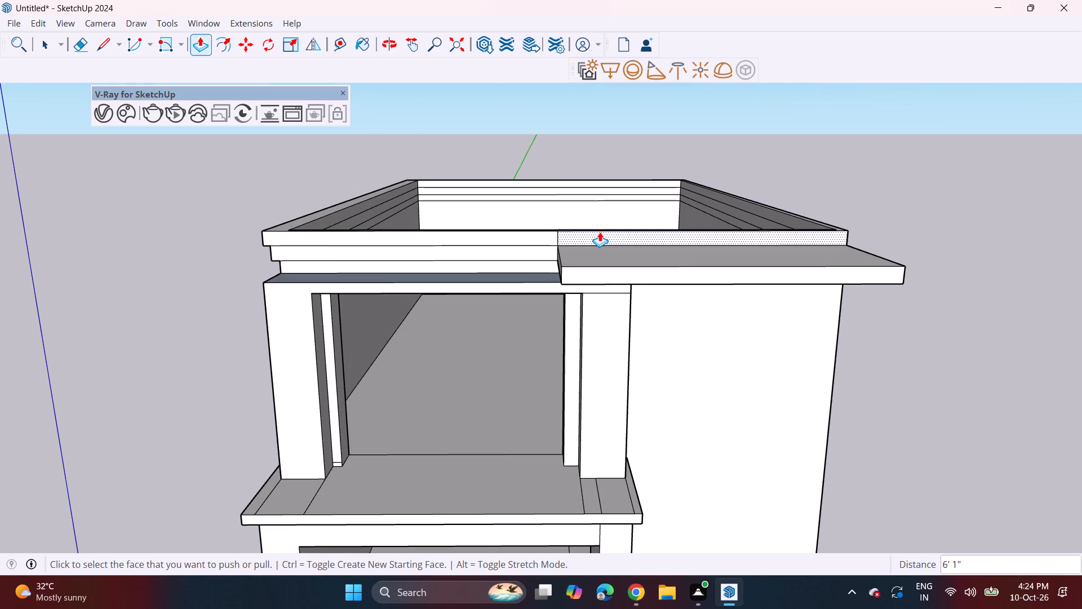
{"action": "left_click", "coordinate": [600, 232]}
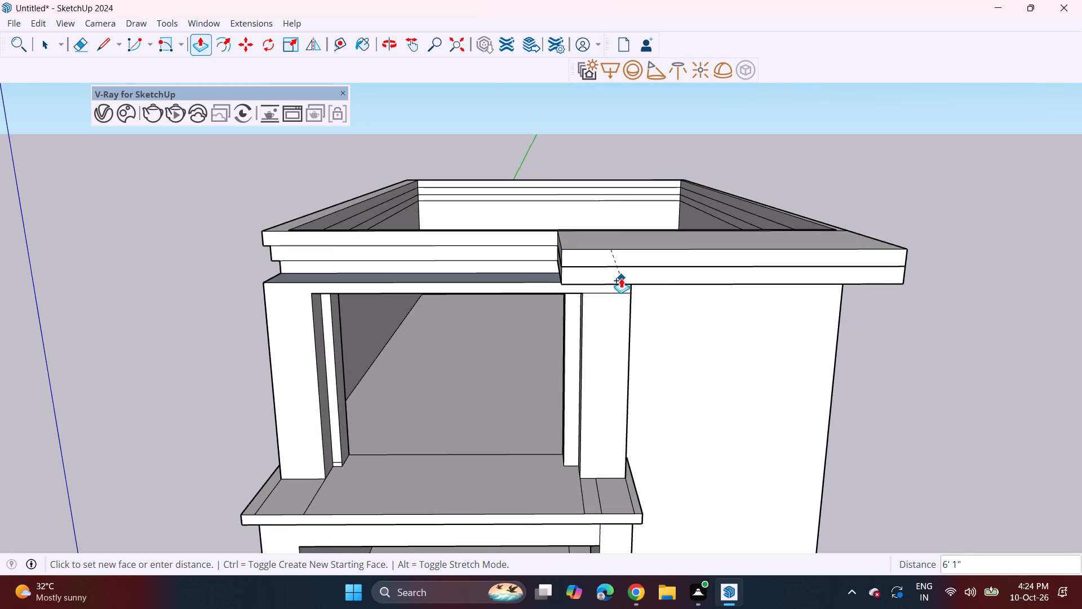
{"action": "middle_click_drag", "start_coordinate": [627, 262], "coordinate": [653, 267]}
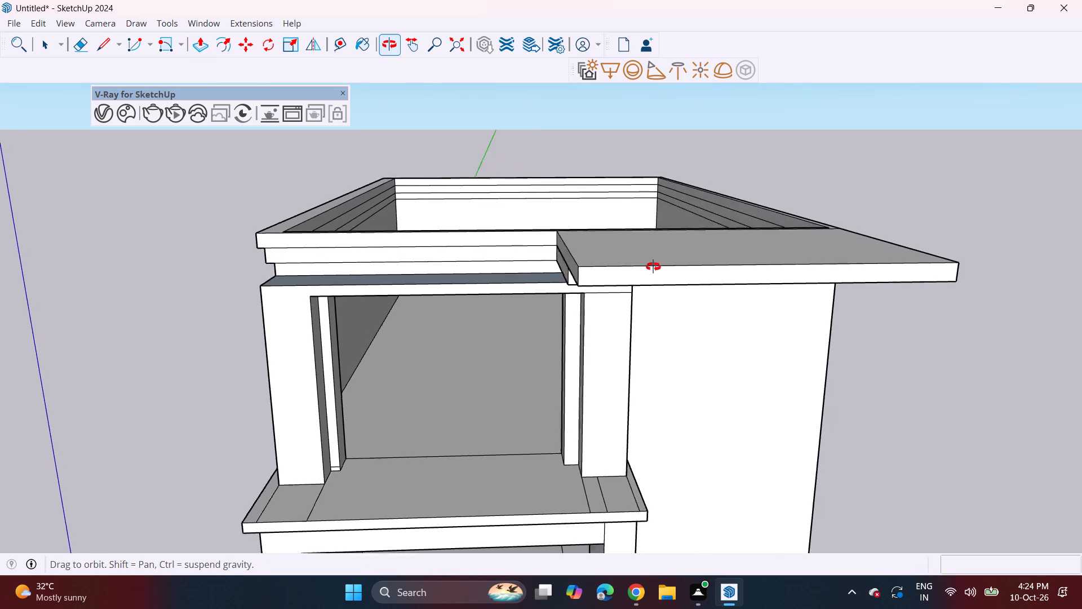
{"action": "middle_click_drag", "start_coordinate": [653, 267], "coordinate": [848, 224]}
{"action": "middle_click_drag", "start_coordinate": [682, 264], "coordinate": [756, 266]}
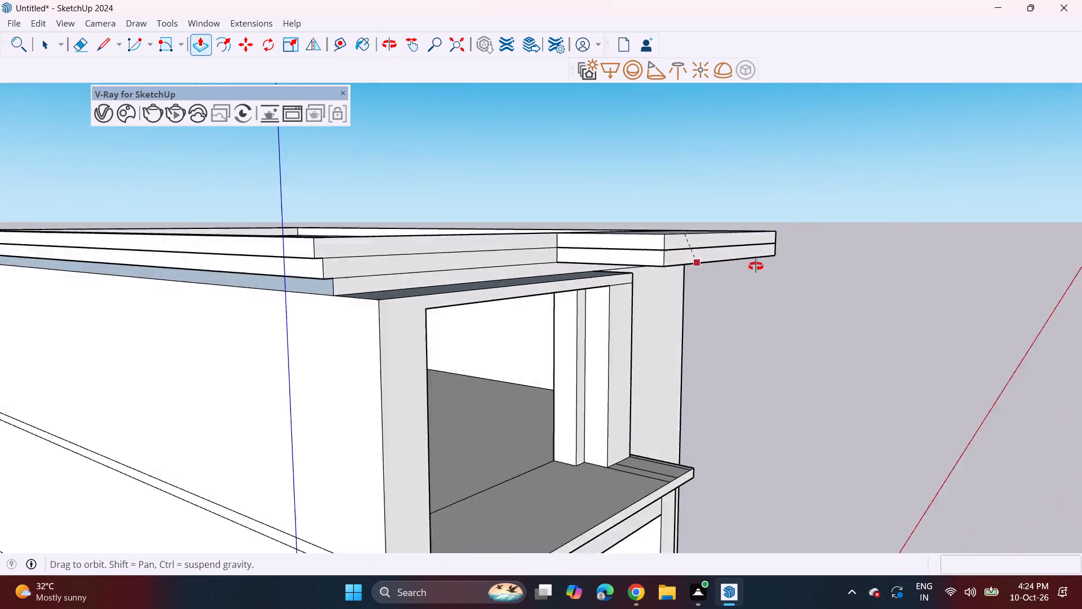
{"action": "middle_click_drag", "start_coordinate": [756, 266], "coordinate": [848, 241]}
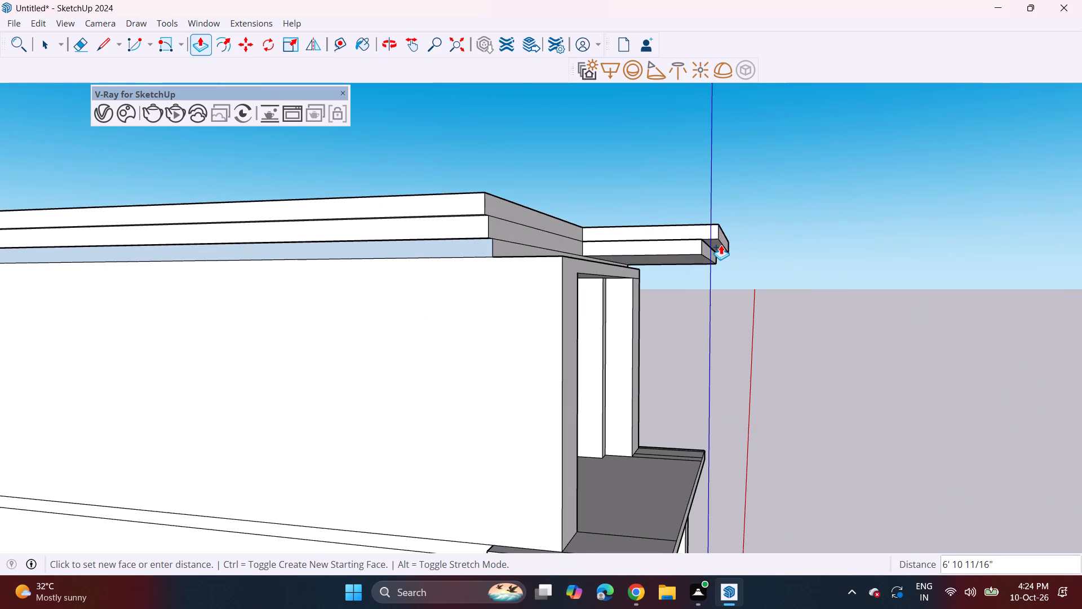
{"action": "left_click", "coordinate": [716, 240]}
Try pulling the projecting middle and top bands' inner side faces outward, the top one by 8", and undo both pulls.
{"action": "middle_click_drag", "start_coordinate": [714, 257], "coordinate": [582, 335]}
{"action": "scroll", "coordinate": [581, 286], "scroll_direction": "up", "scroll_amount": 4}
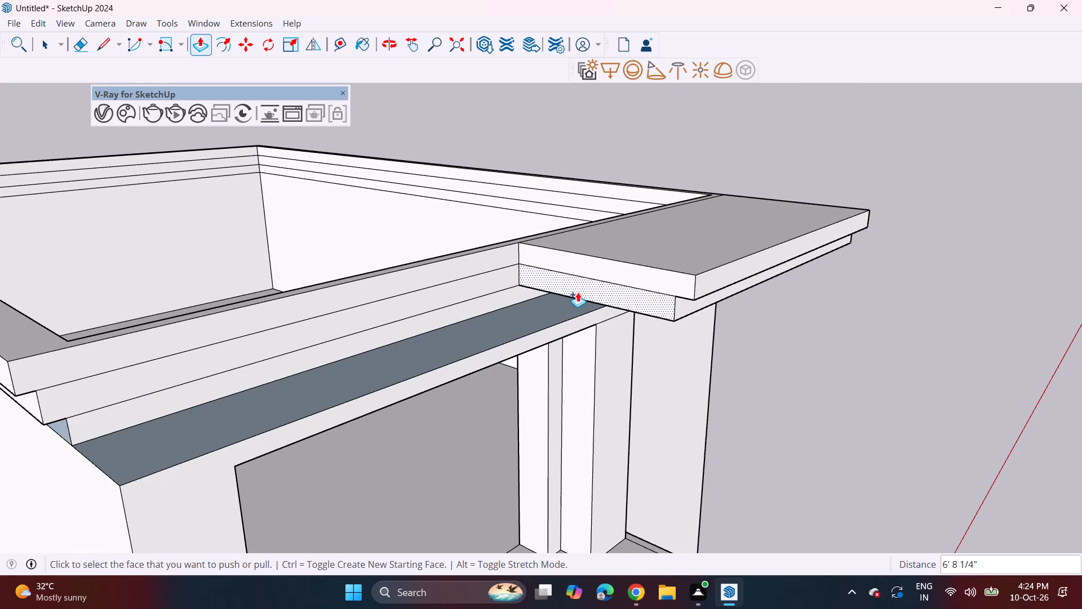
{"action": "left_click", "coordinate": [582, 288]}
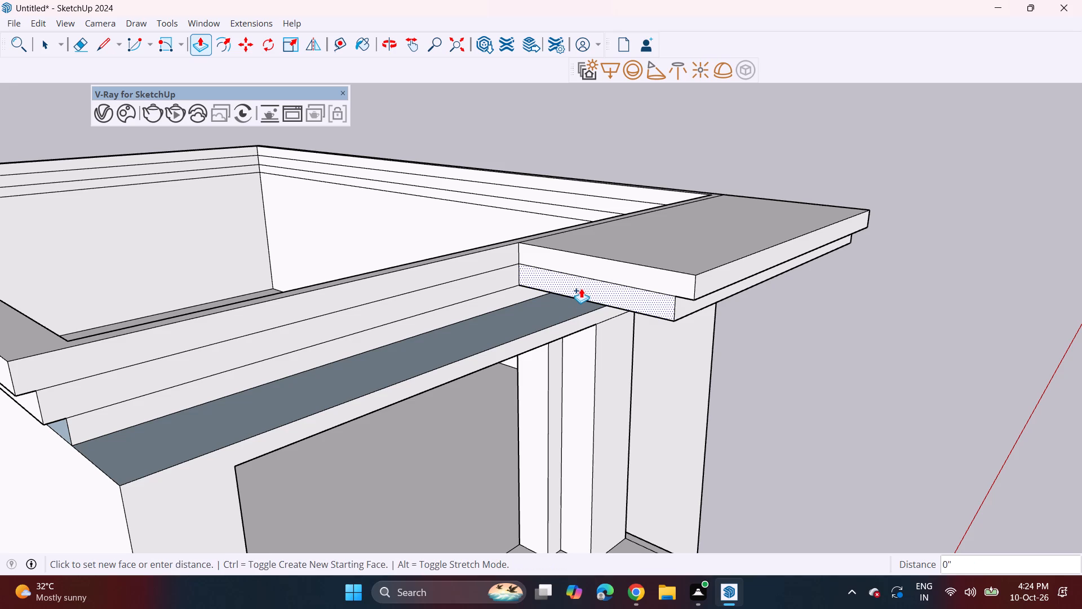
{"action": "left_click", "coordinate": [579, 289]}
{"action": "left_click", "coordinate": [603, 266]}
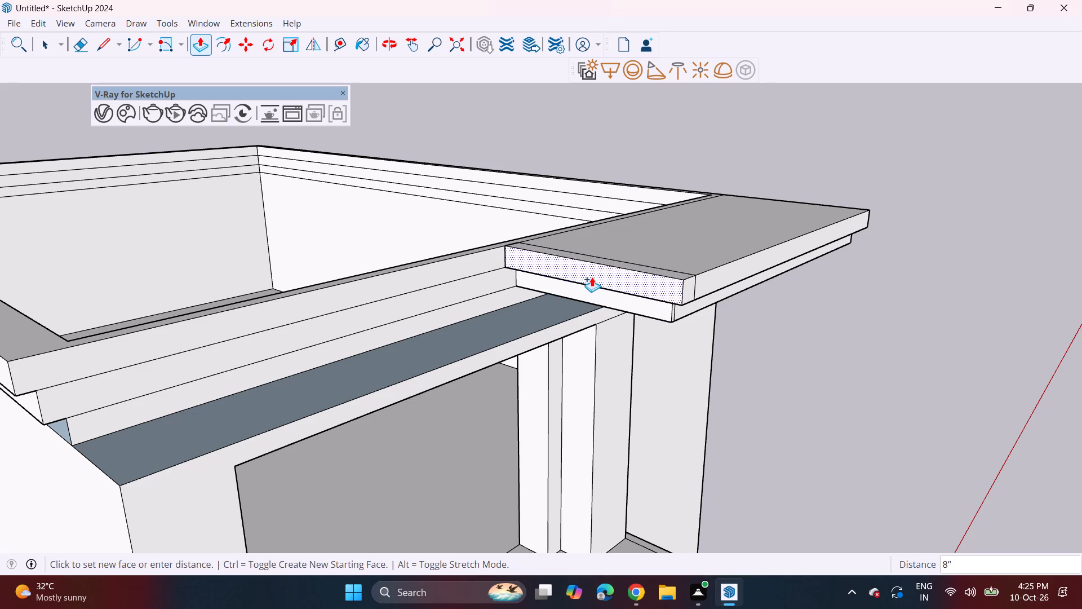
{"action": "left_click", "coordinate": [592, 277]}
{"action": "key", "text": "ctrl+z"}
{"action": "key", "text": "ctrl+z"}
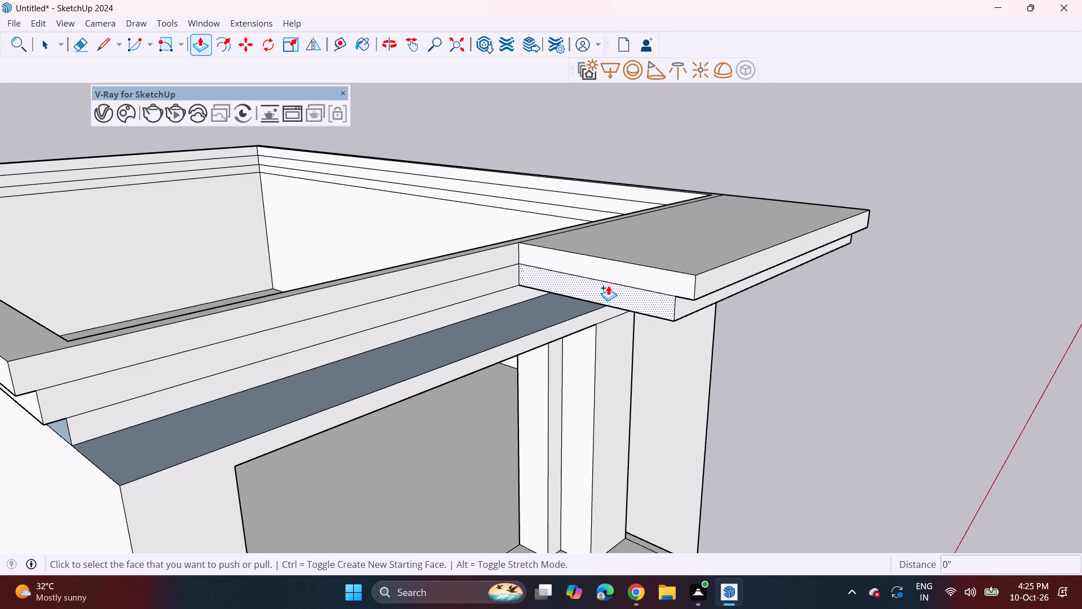
Pull the inner side faces of the projecting bands outward, the middle one 6 3/4" and the top one 1' 1 9/16".
{"action": "left_click", "coordinate": [608, 285]}
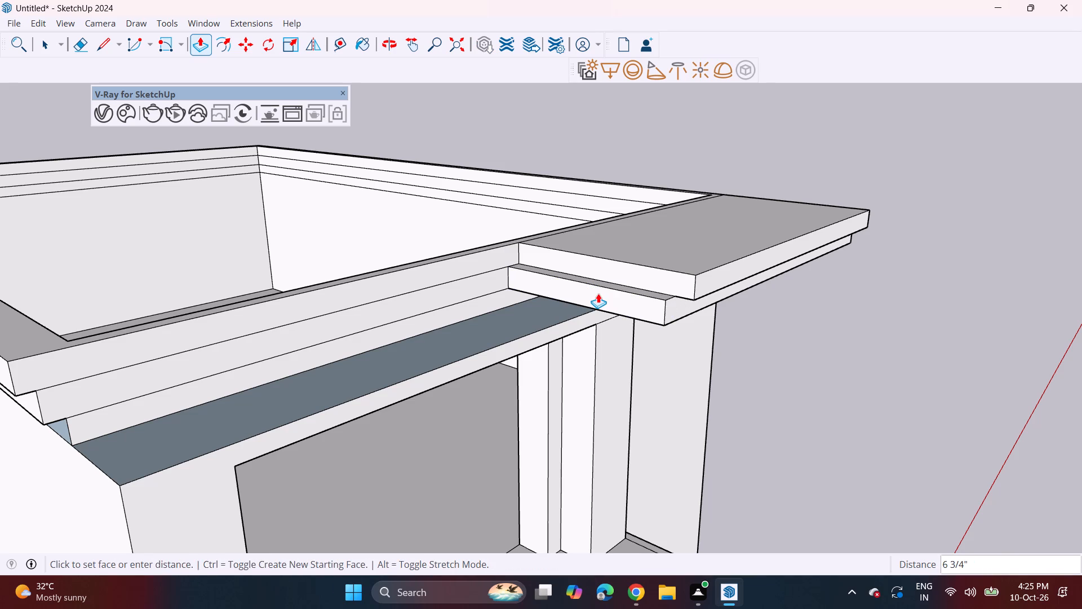
{"action": "double_click", "coordinate": [598, 293]}
{"action": "left_click", "coordinate": [622, 266]}
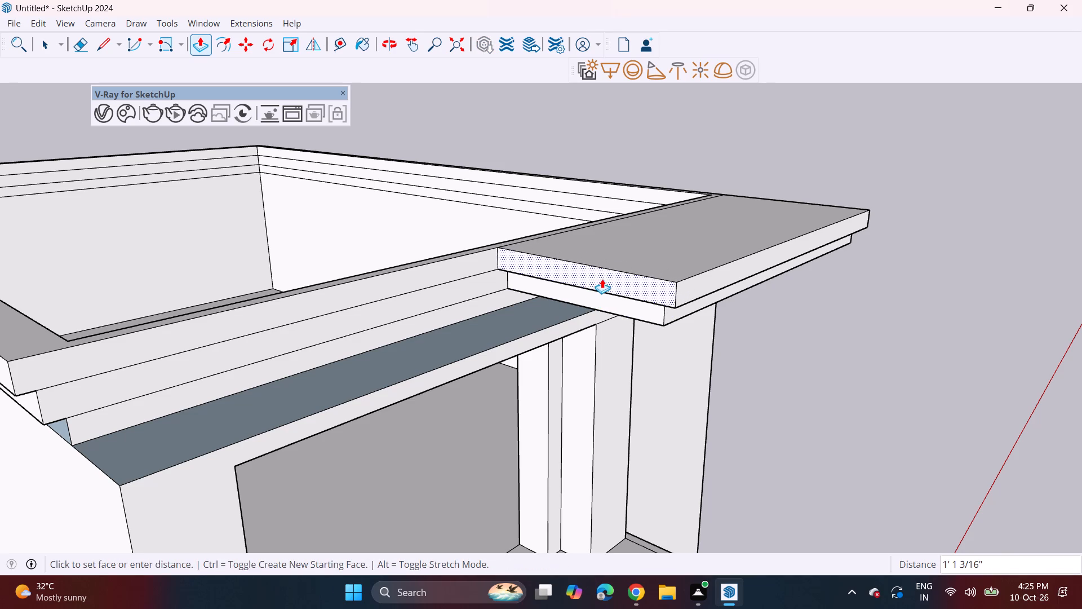
{"action": "left_click", "coordinate": [601, 280]}
Examine the projecting parapet section from the front, from below and from above.
{"action": "middle_click_drag", "start_coordinate": [698, 277], "coordinate": [515, 205]}
{"action": "scroll", "coordinate": [508, 213], "scroll_direction": "down", "scroll_amount": 4}
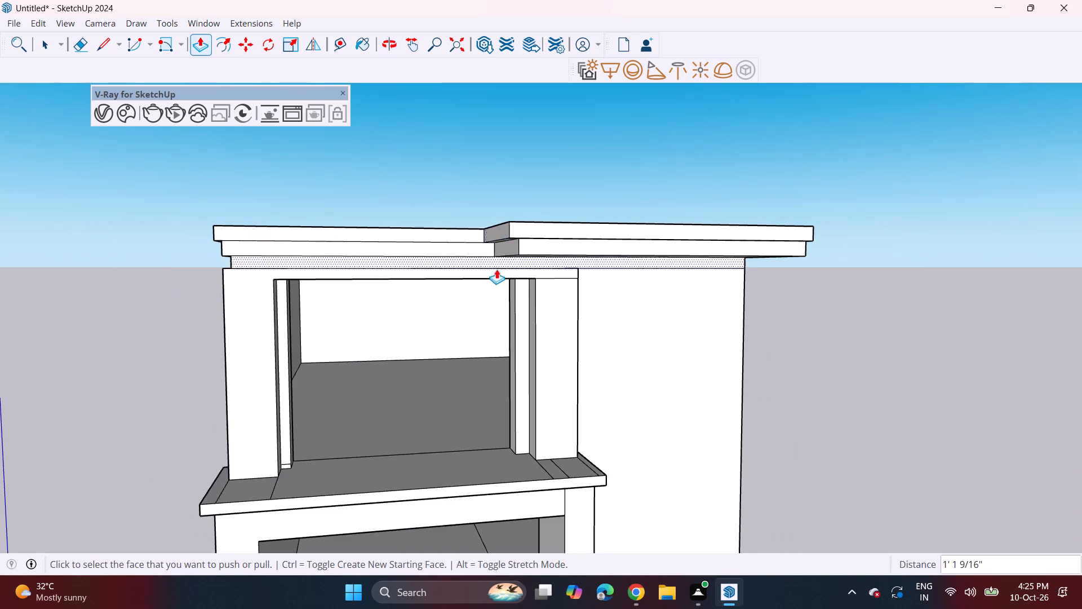
{"action": "middle_click_drag", "start_coordinate": [530, 298], "coordinate": [479, 295]}
{"action": "middle_click", "coordinate": [479, 295]}
{"action": "middle_click", "coordinate": [479, 295]}
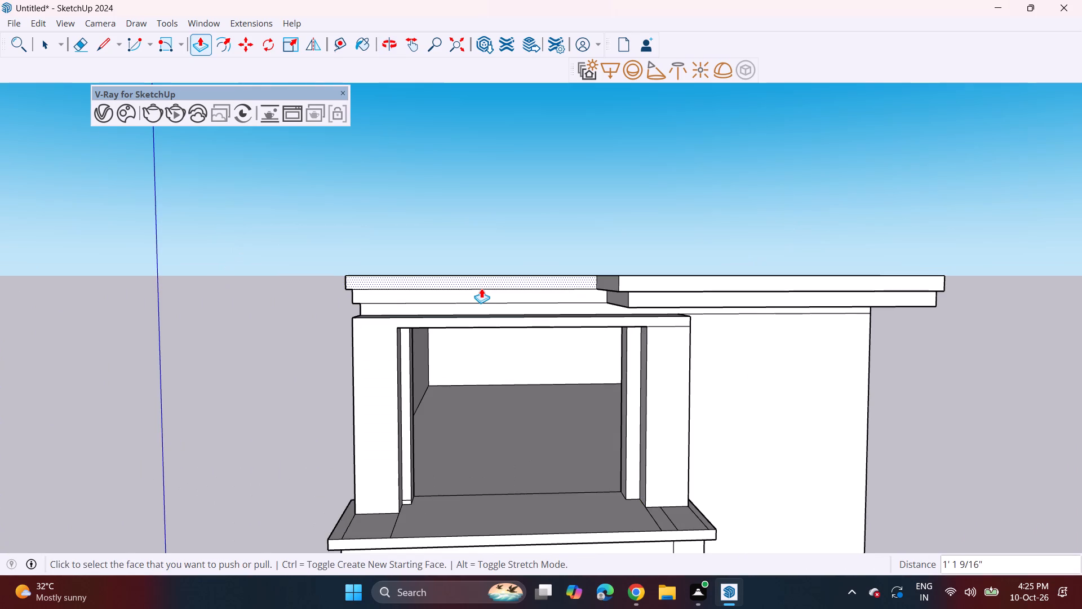
{"action": "scroll", "coordinate": [601, 285], "scroll_direction": "down", "scroll_amount": 3}
{"action": "middle_click_drag", "start_coordinate": [598, 298], "coordinate": [542, 258]}
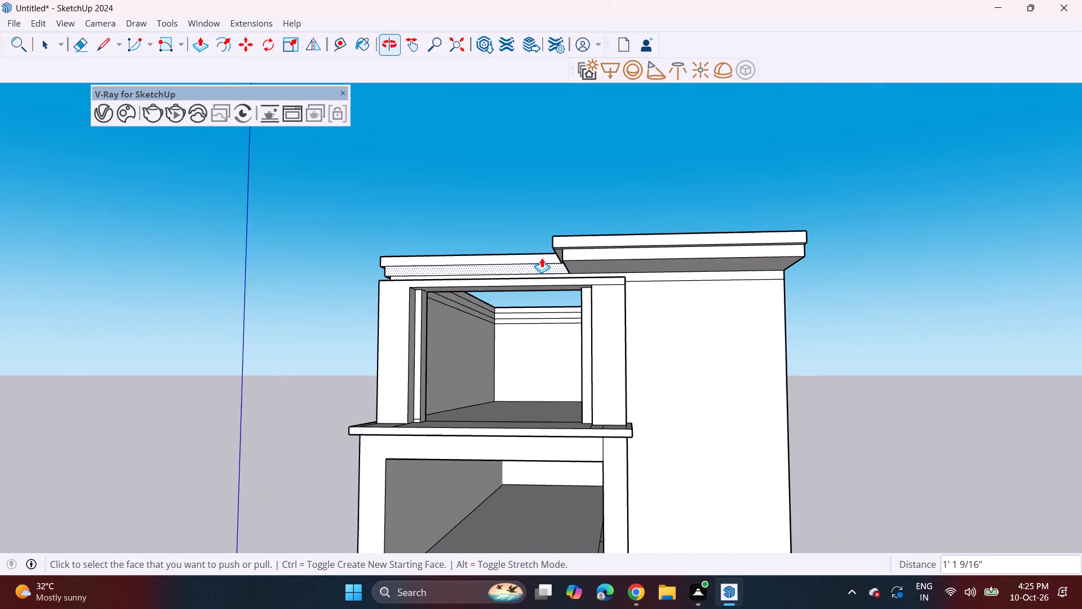
{"action": "middle_click_drag", "start_coordinate": [520, 250], "coordinate": [530, 376]}
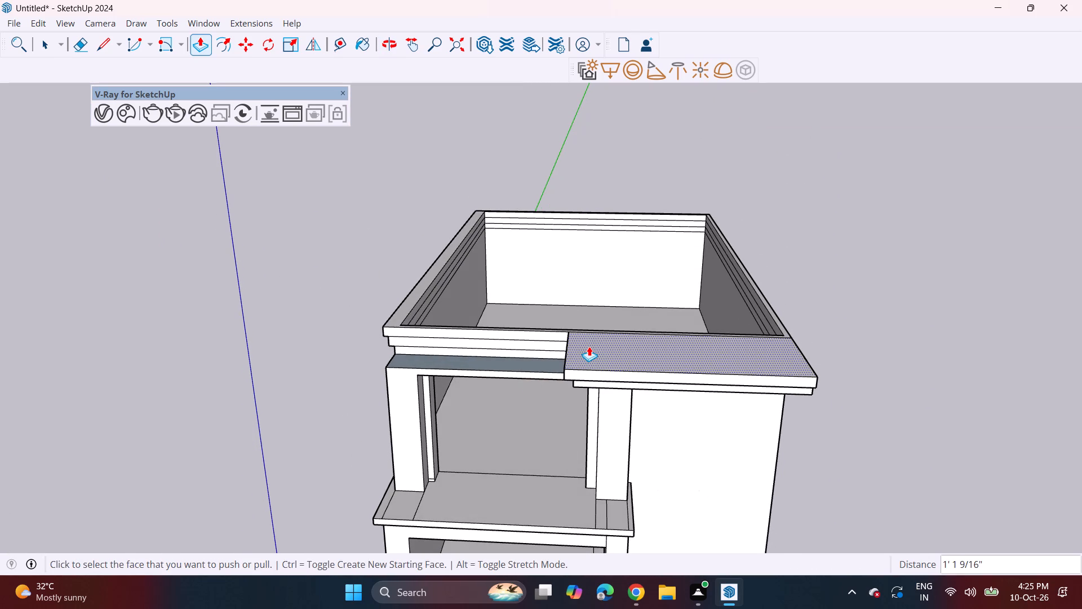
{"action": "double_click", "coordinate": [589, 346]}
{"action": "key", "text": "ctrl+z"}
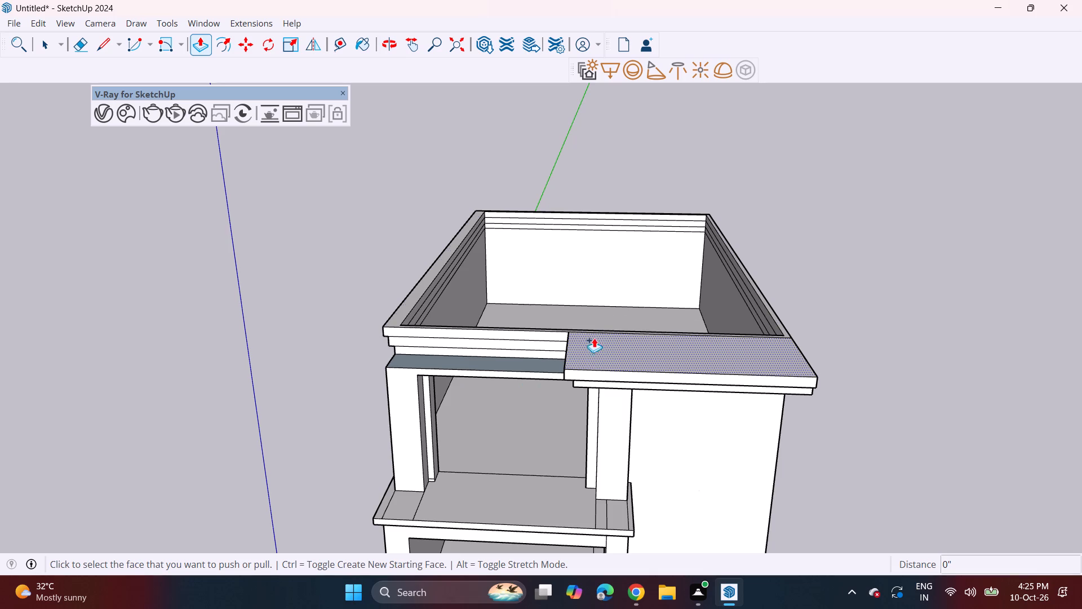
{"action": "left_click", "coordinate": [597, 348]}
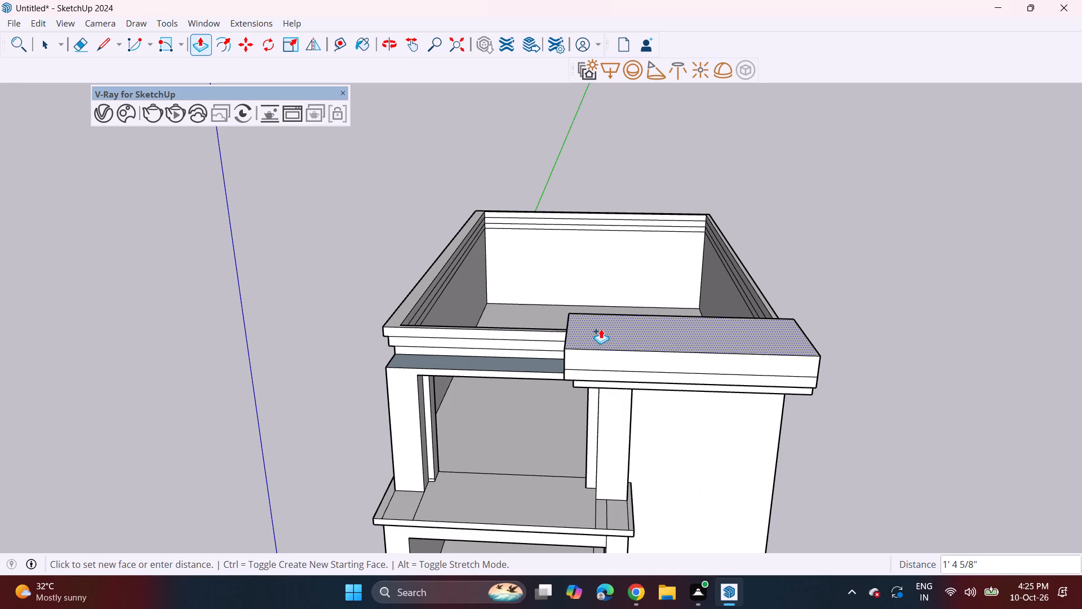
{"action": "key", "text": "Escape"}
Erase the seam edge between the projecting section's top face and the parapet's top rim.
{"action": "middle_click_drag", "start_coordinate": [601, 335], "coordinate": [590, 434]}
{"action": "scroll", "coordinate": [558, 412], "scroll_direction": "up", "scroll_amount": 7}
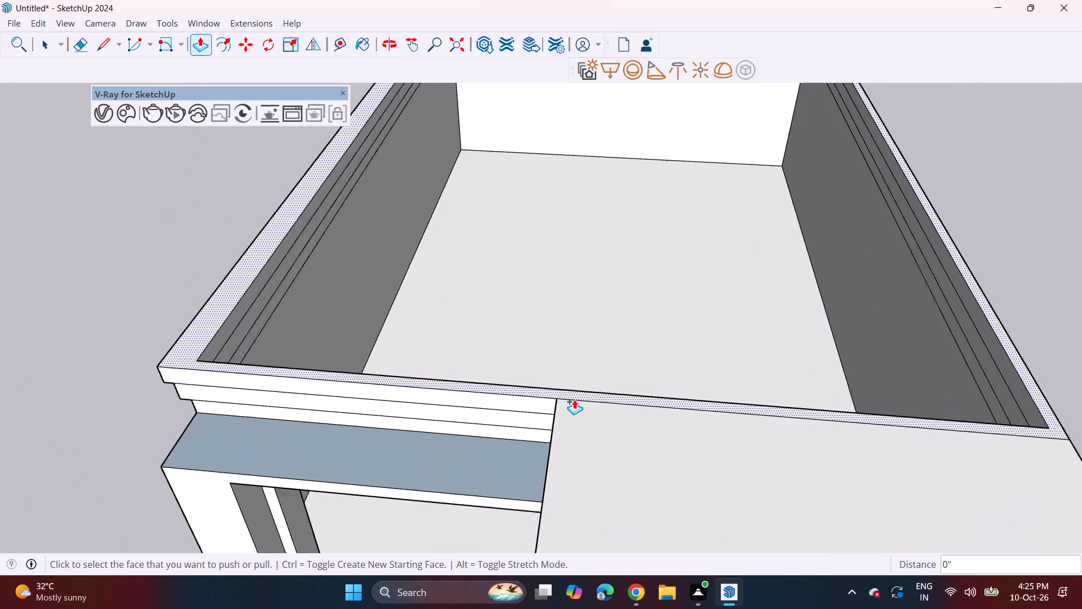
{"action": "scroll", "coordinate": [574, 399], "scroll_direction": "up", "scroll_amount": 2}
{"action": "key", "text": "space"}
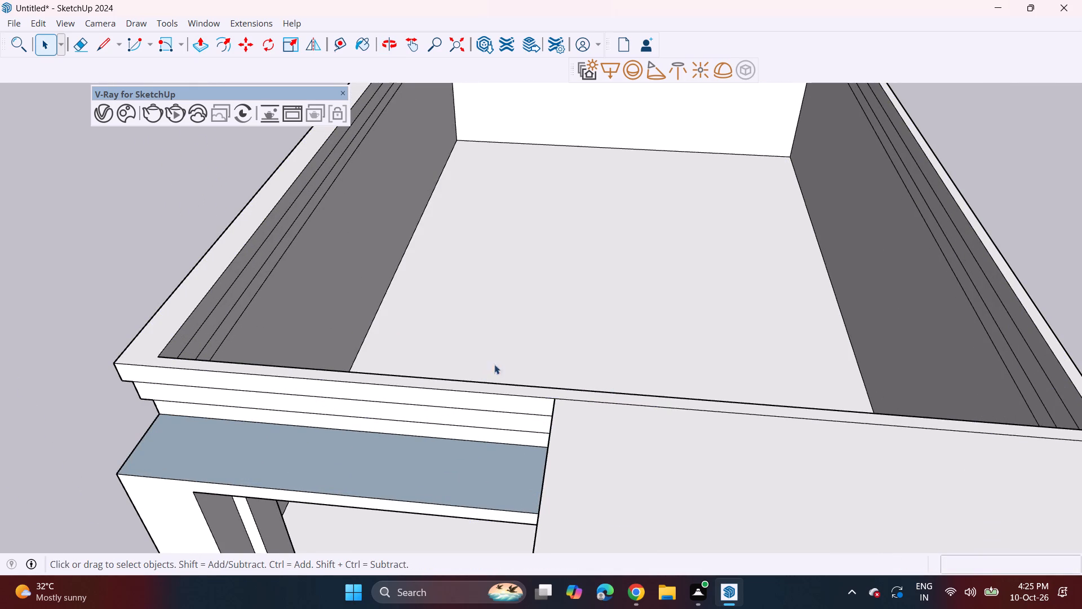
{"action": "key", "text": "e"}
{"action": "left_click", "coordinate": [576, 398]}
{"action": "left_click", "coordinate": [579, 401]}
{"action": "left_click", "coordinate": [579, 405]}
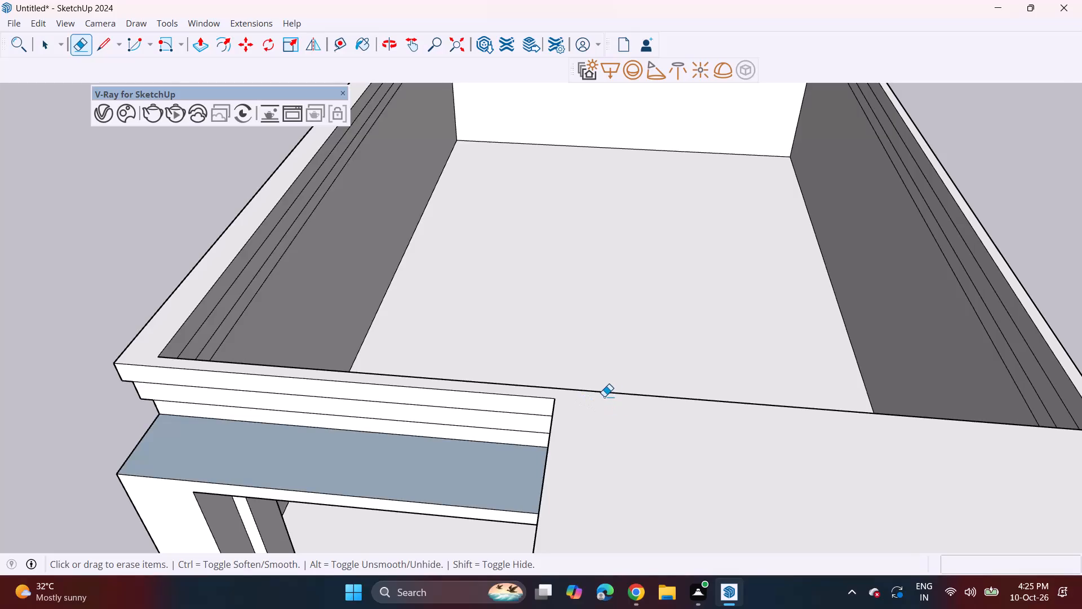
Pull the parapet's whole top face, including the projecting front section, up by 3' 2 1/4".
{"action": "key", "text": "p"}
{"action": "left_click", "coordinate": [603, 427]}
{"action": "scroll", "coordinate": [601, 386], "scroll_direction": "down", "scroll_amount": 1}
{"action": "middle_click_drag", "start_coordinate": [601, 386], "coordinate": [598, 277]}
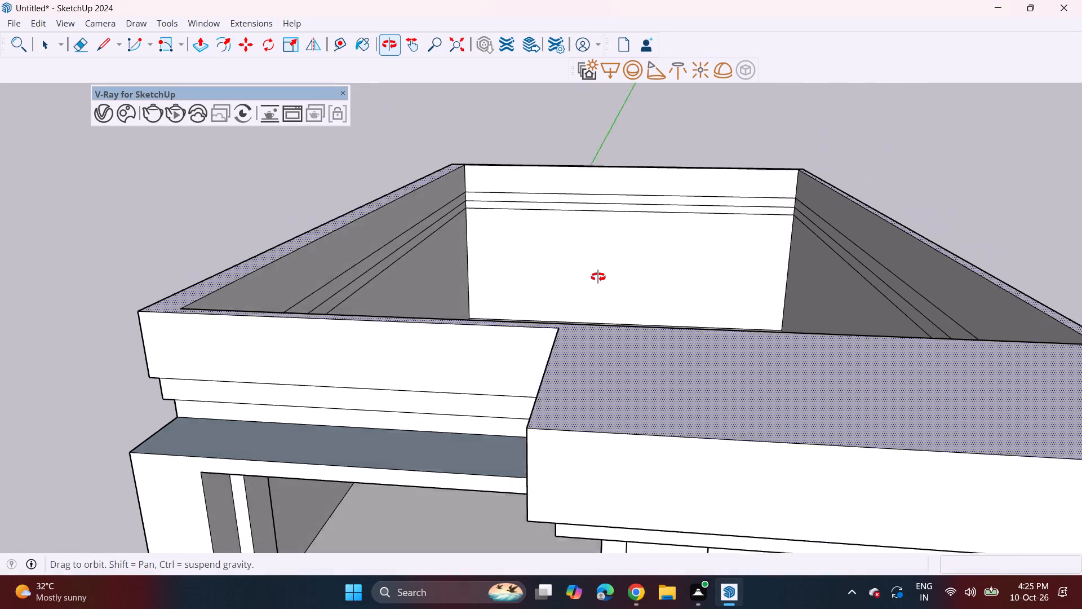
{"action": "middle_click_drag", "start_coordinate": [598, 277], "coordinate": [597, 272]}
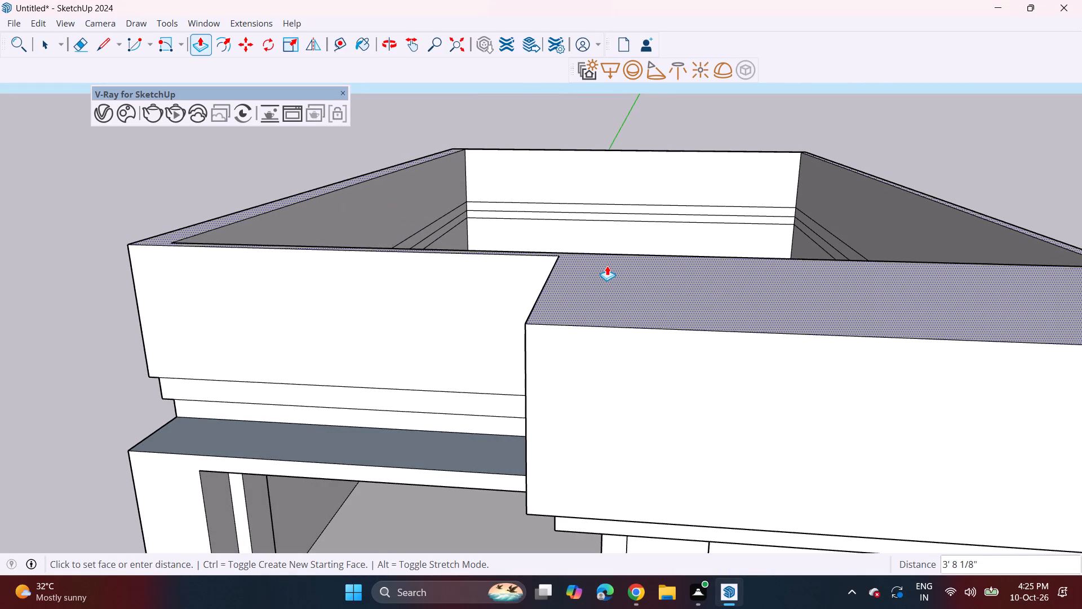
{"action": "scroll", "coordinate": [607, 266], "scroll_direction": "down", "scroll_amount": 13}
{"action": "middle_click_drag", "start_coordinate": [604, 318], "coordinate": [618, 227]}
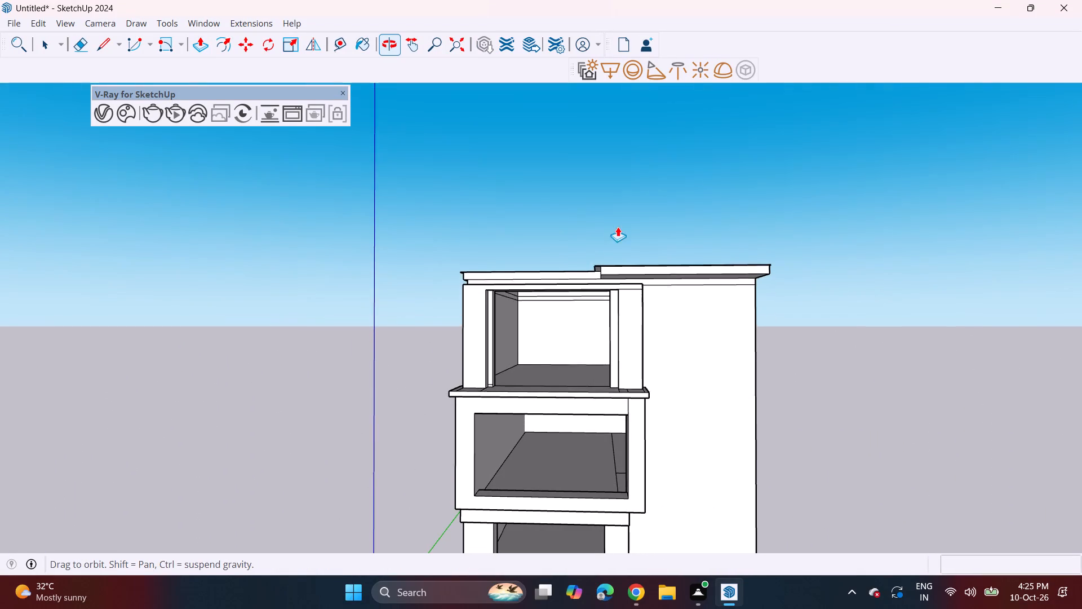
{"action": "left_click", "coordinate": [618, 230]}
Pull the parapet's top face up another 4 11/16" from a new starting face, forming a separate thin cap band.
{"action": "middle_click_drag", "start_coordinate": [620, 231], "coordinate": [618, 326]}
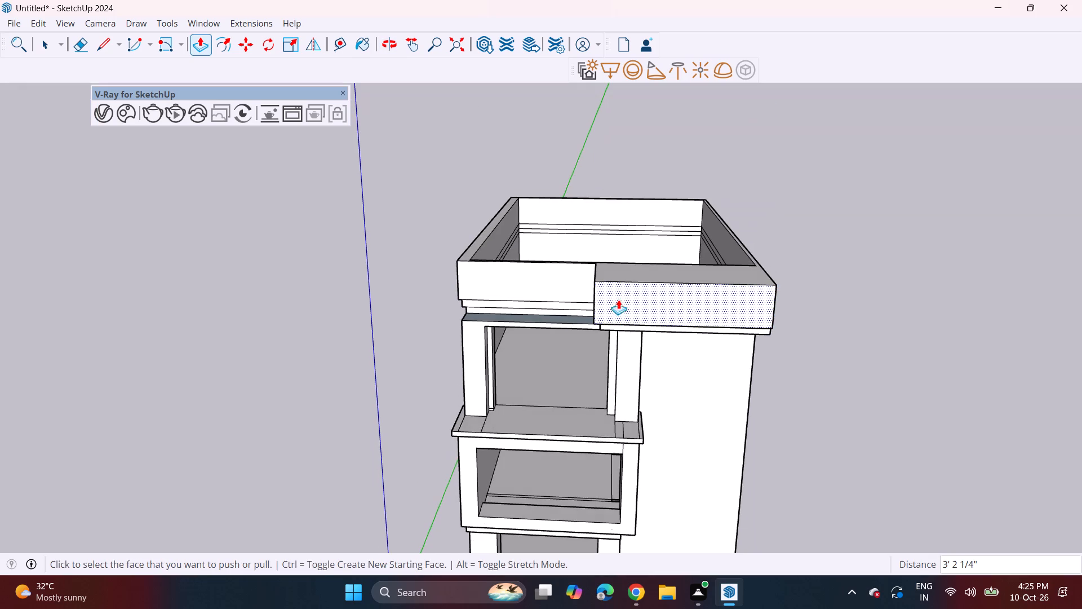
{"action": "left_click", "coordinate": [627, 273]}
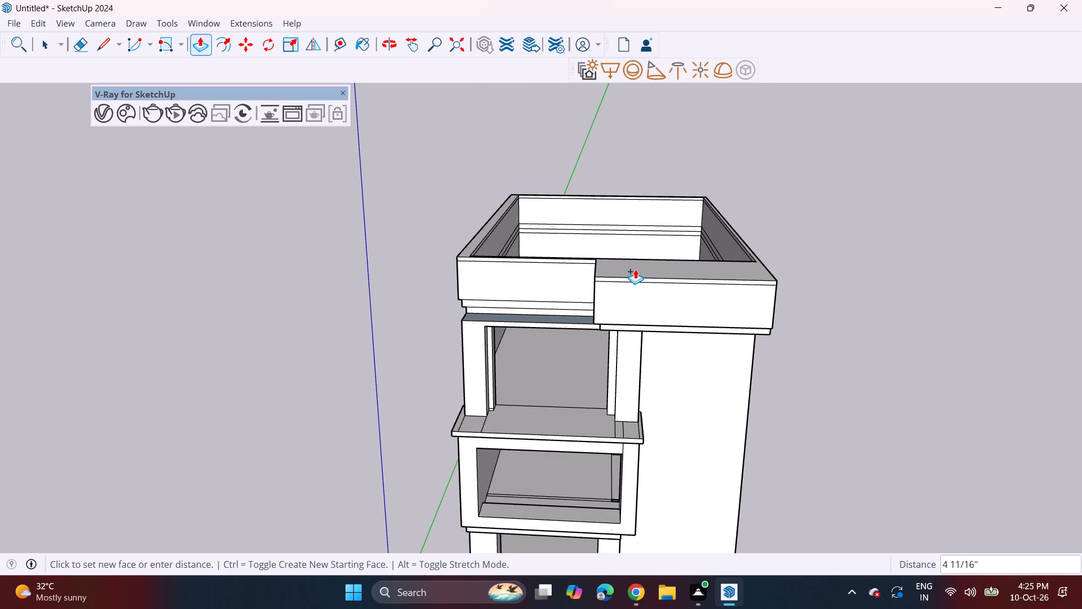
{"action": "left_click", "coordinate": [635, 269]}
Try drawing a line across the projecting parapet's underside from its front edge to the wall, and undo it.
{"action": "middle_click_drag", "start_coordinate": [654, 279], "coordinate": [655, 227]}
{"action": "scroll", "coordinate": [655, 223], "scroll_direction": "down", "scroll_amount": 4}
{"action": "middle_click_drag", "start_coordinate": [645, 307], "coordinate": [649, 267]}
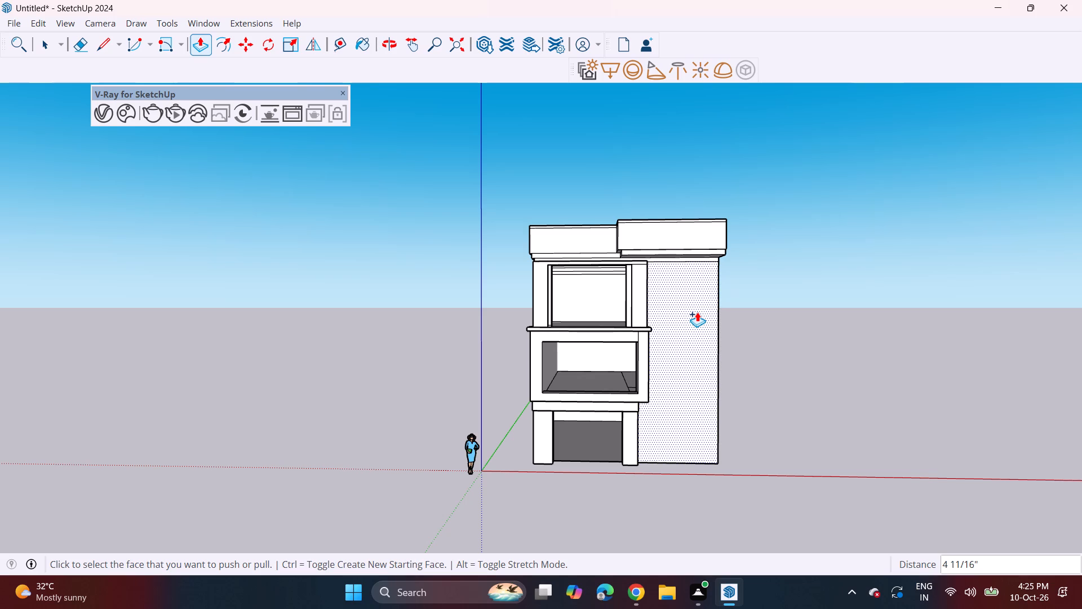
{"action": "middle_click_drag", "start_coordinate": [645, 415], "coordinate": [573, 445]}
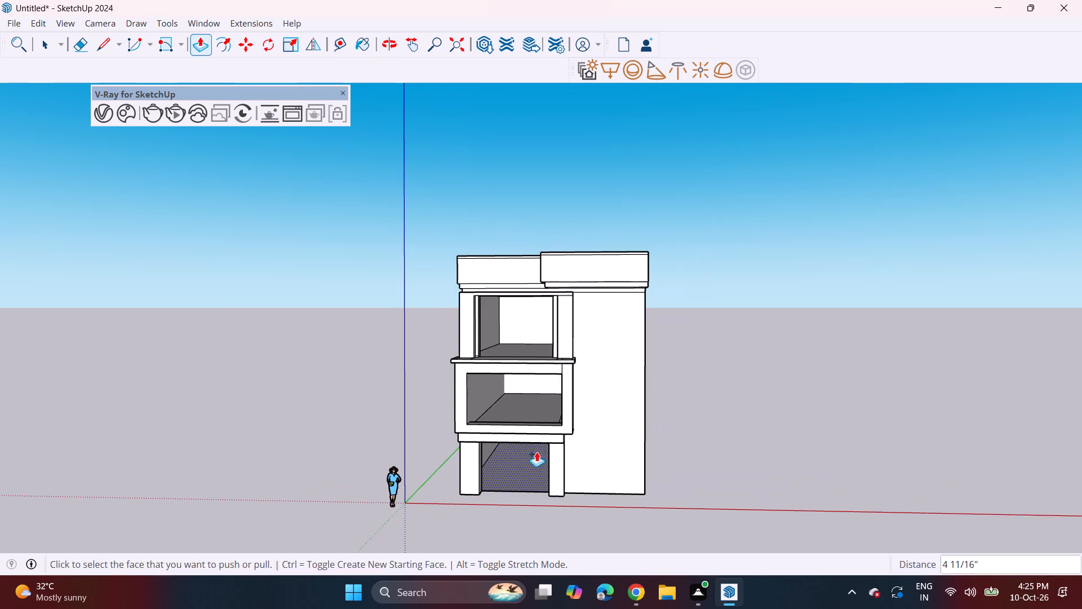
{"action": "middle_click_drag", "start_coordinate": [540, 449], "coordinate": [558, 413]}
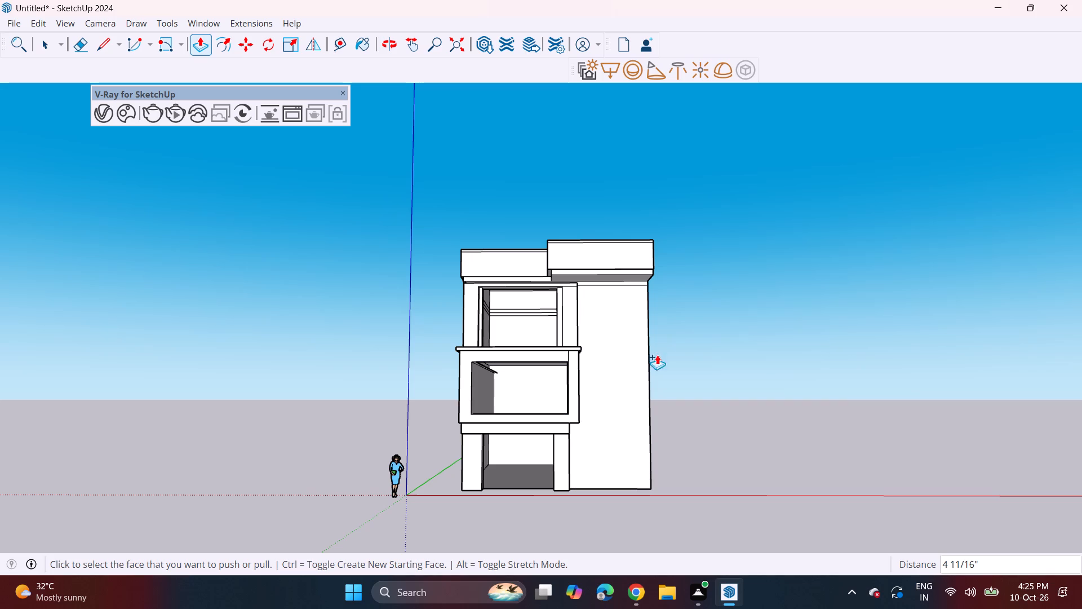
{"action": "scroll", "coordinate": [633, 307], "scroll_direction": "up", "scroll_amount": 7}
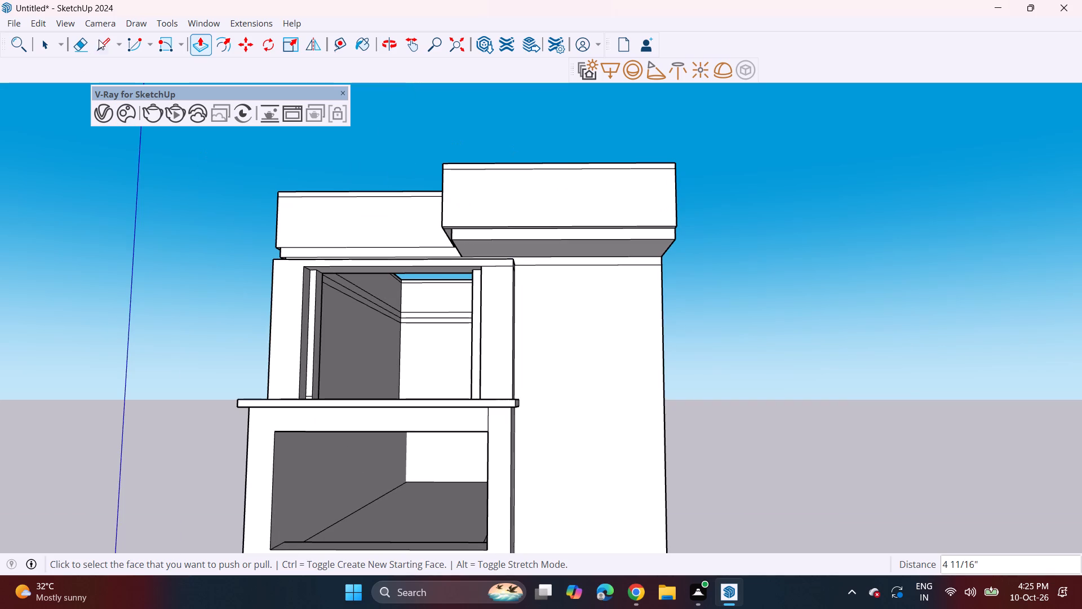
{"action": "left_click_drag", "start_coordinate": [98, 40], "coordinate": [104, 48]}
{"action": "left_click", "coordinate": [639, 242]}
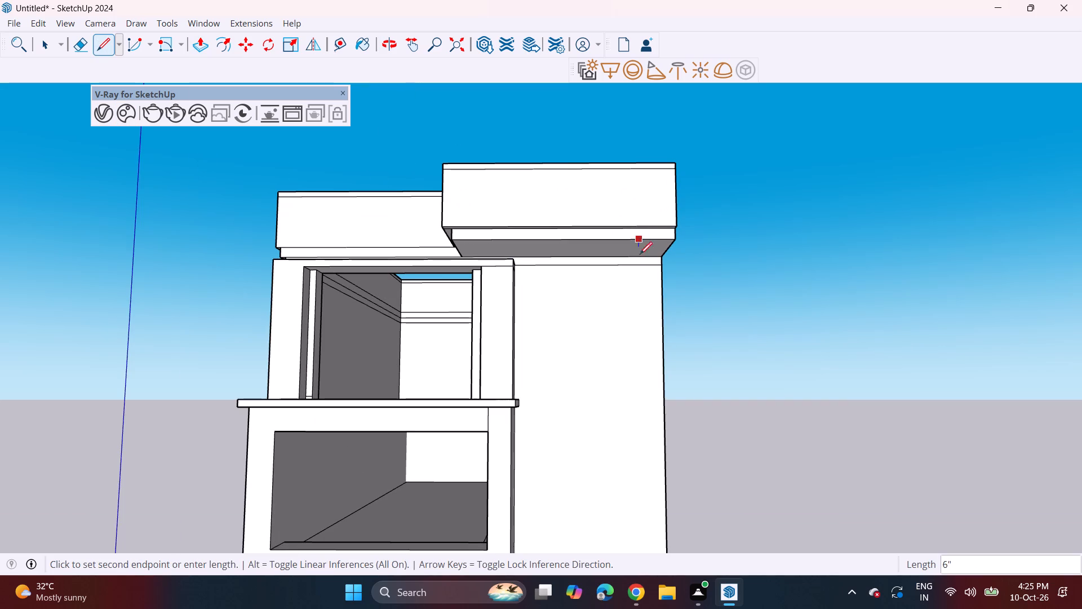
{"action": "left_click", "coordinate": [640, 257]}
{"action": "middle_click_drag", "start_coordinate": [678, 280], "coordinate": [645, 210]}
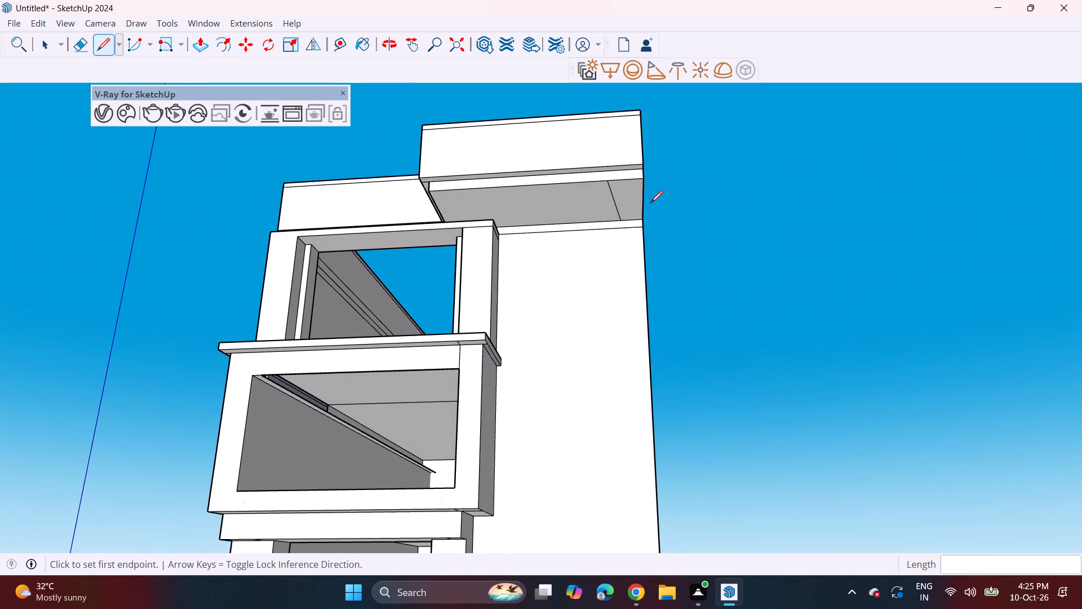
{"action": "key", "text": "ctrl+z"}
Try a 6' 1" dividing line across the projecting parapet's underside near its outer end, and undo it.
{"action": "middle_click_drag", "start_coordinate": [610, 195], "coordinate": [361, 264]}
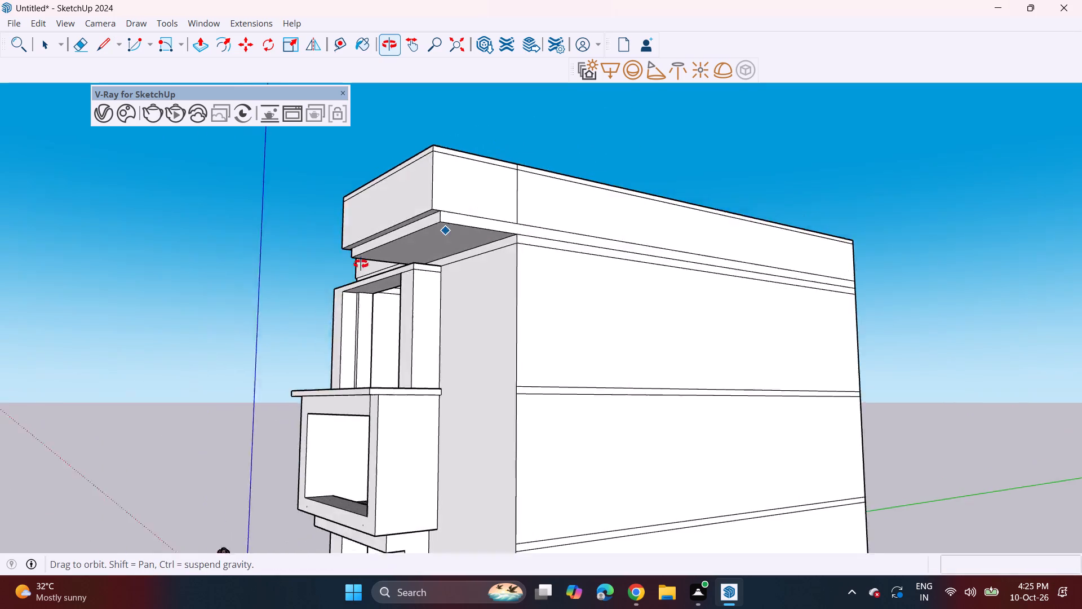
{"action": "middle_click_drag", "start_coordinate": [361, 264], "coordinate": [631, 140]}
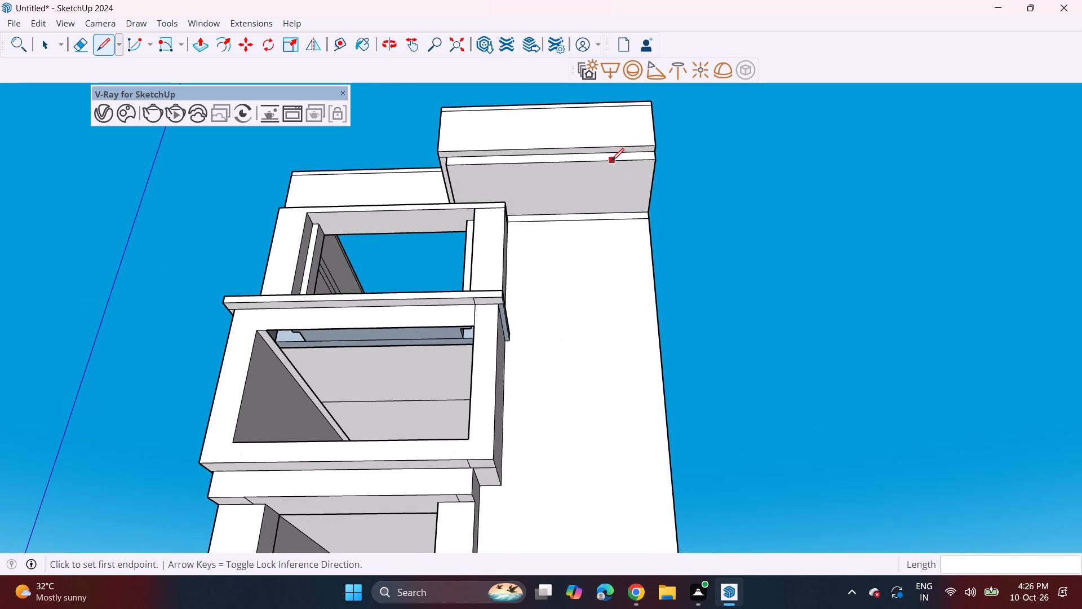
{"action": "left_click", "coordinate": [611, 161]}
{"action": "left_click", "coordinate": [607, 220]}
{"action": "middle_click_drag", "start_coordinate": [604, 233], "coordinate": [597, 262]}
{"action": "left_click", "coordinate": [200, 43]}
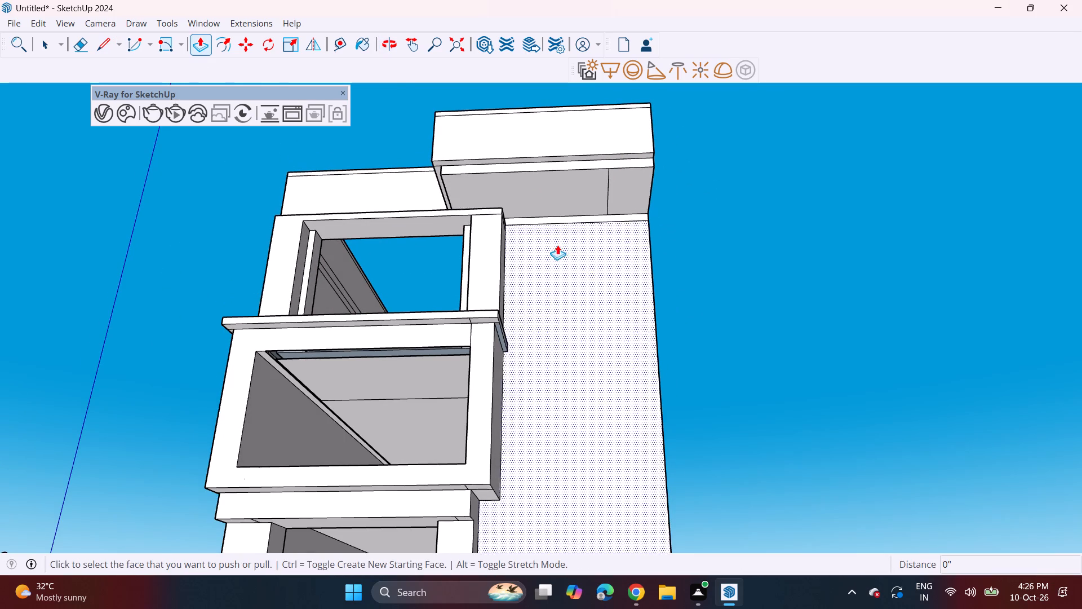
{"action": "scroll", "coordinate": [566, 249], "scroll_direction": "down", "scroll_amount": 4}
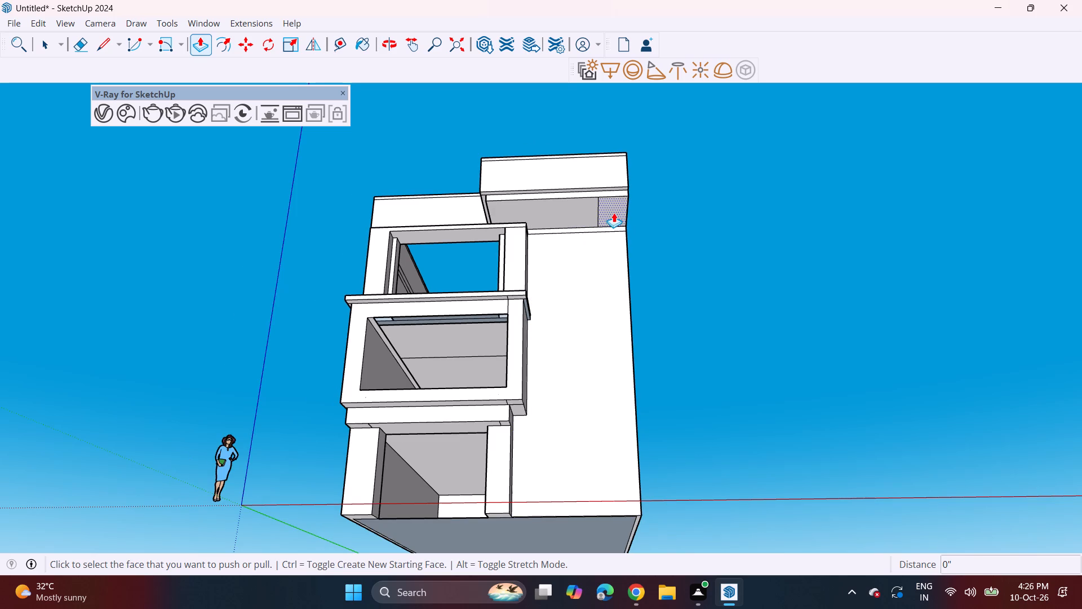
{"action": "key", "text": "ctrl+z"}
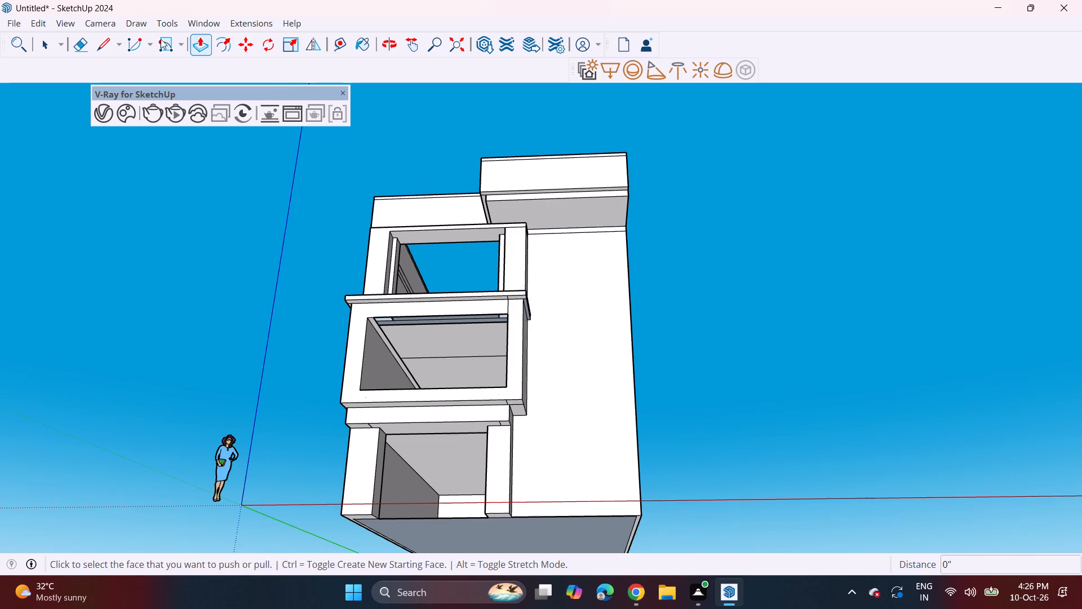
Erase the horizontal seam edge on the front wall just below the projecting parapet.
{"action": "left_click", "coordinate": [109, 50]}
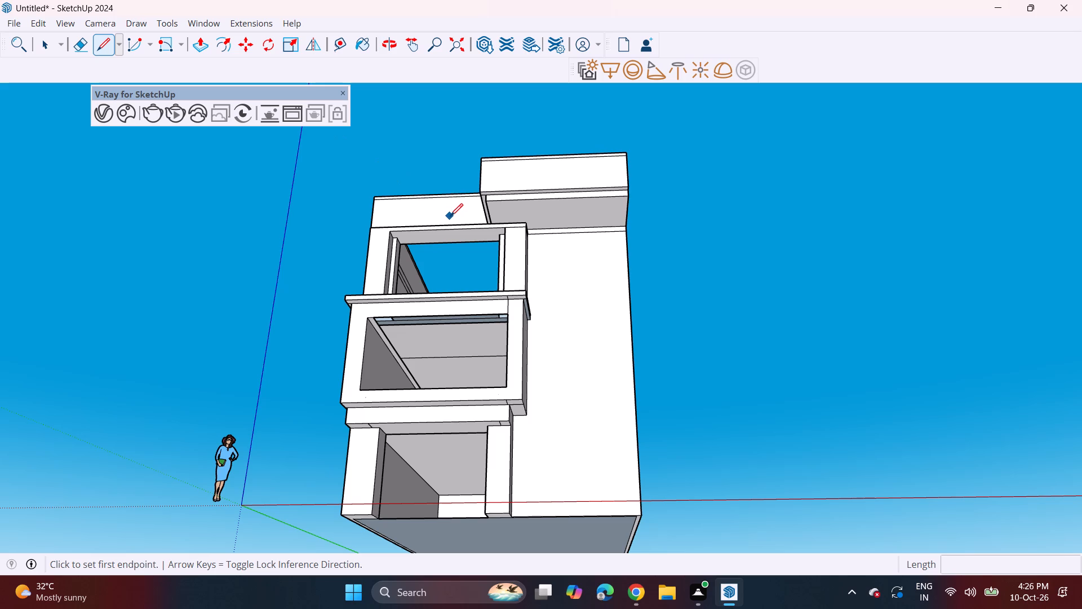
{"action": "middle_click_drag", "start_coordinate": [594, 258], "coordinate": [592, 273]}
{"action": "middle_click_drag", "start_coordinate": [589, 248], "coordinate": [583, 329]}
{"action": "left_click", "coordinate": [77, 47]}
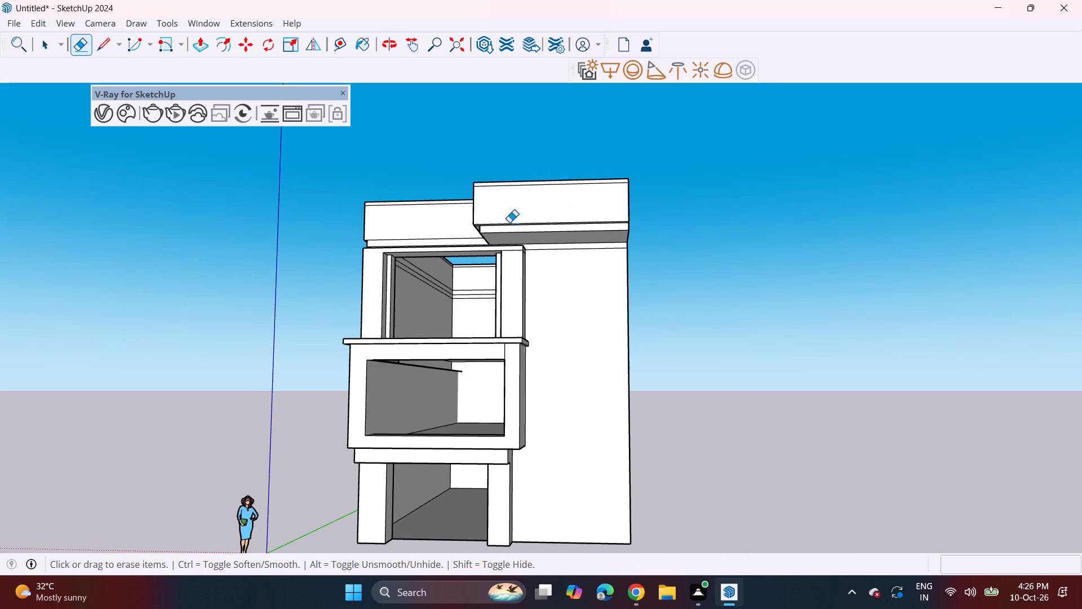
{"action": "left_click", "coordinate": [552, 251]}
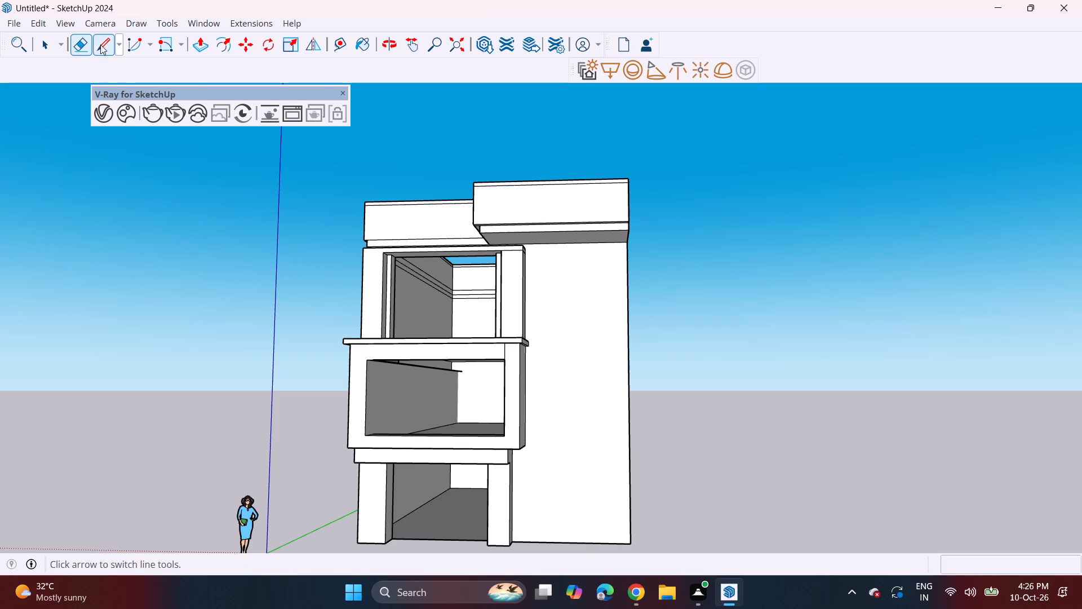
Draw a 31' 7 9/16" vertical line down the front wall from the parapet's underside to the ground, marking a narrow strip at the outer corner.
{"action": "left_click", "coordinate": [96, 45]}
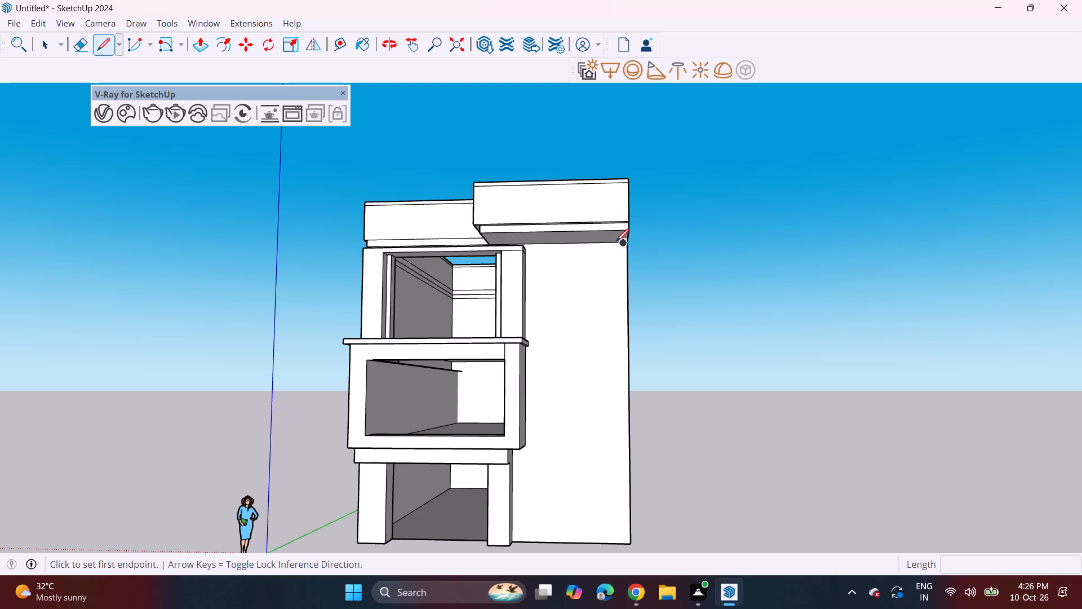
{"action": "scroll", "coordinate": [615, 245], "scroll_direction": "up", "scroll_amount": 3}
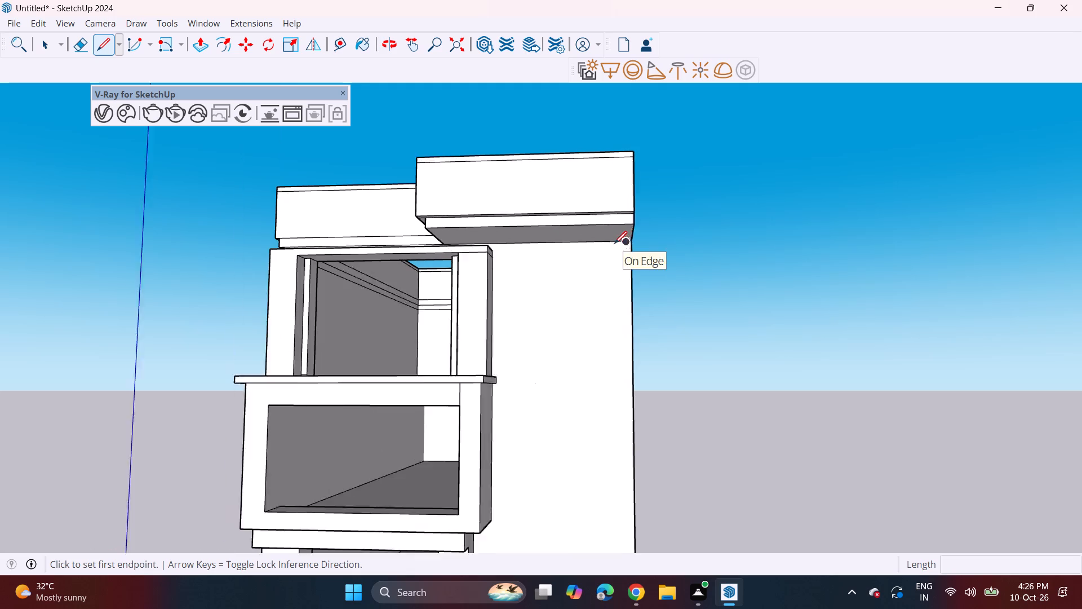
{"action": "scroll", "coordinate": [614, 244], "scroll_direction": "up", "scroll_amount": 1}
{"action": "left_click", "coordinate": [616, 242]}
{"action": "scroll", "coordinate": [606, 379], "scroll_direction": "down", "scroll_amount": 3}
{"action": "scroll", "coordinate": [606, 442], "scroll_direction": "down", "scroll_amount": 1}
{"action": "middle_click_drag", "start_coordinate": [608, 428], "coordinate": [600, 370], "text": "shift"}
{"action": "middle_click_drag", "start_coordinate": [606, 444], "coordinate": [570, 332], "text": "shift"}
{"action": "left_click", "coordinate": [572, 438]}
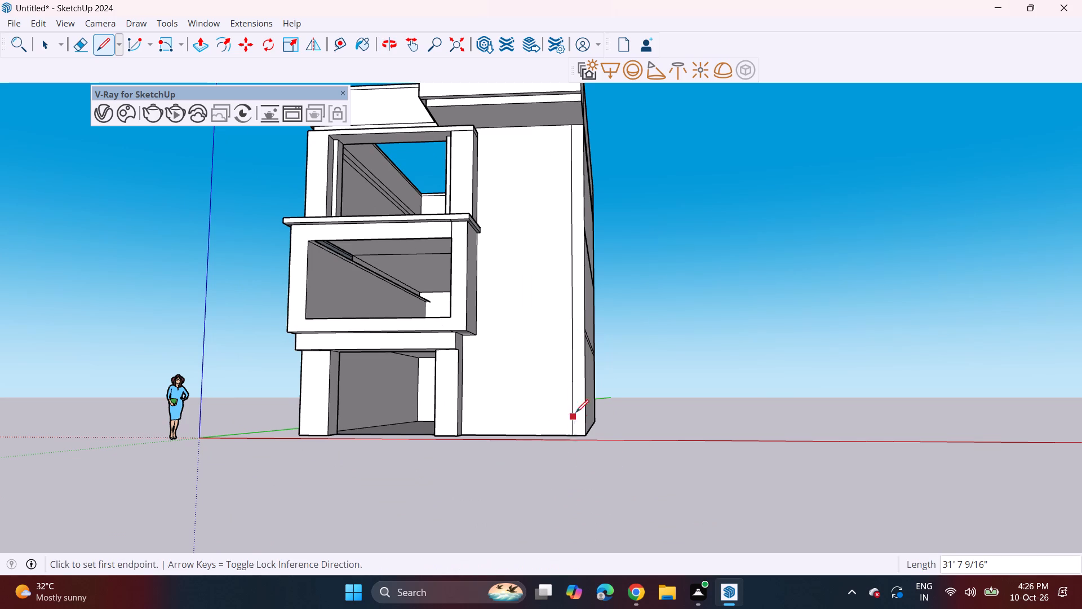
Pull the narrow full-height corner strip forward 6' 1" to meet the front of the projecting parapet's lower band.
{"action": "middle_click_drag", "start_coordinate": [567, 376], "coordinate": [581, 412]}
{"action": "scroll", "coordinate": [586, 107], "scroll_direction": "up", "scroll_amount": 2}
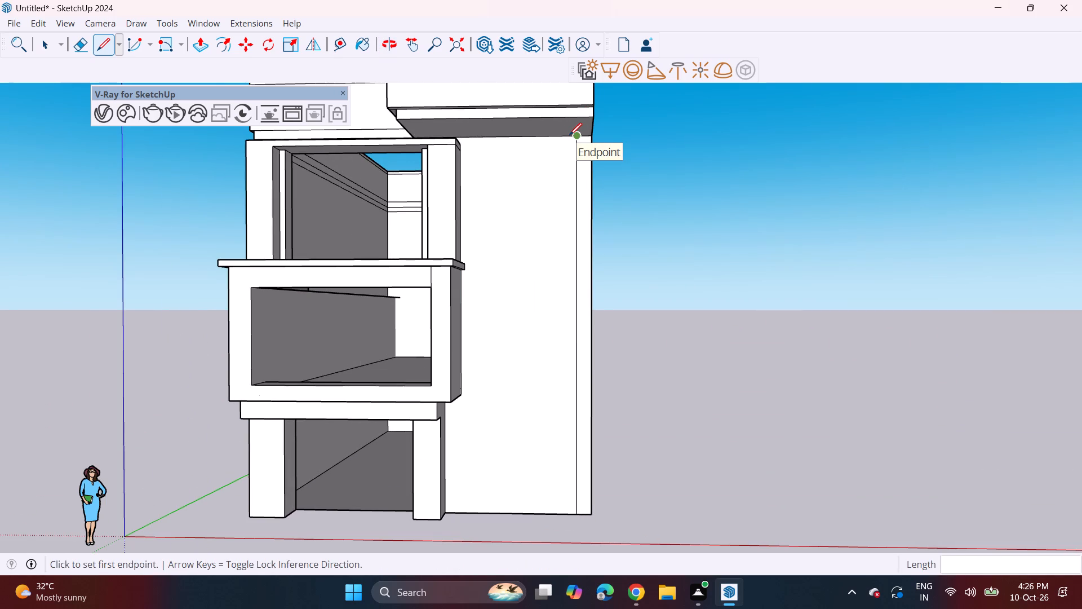
{"action": "scroll", "coordinate": [569, 135], "scroll_direction": "up", "scroll_amount": 5}
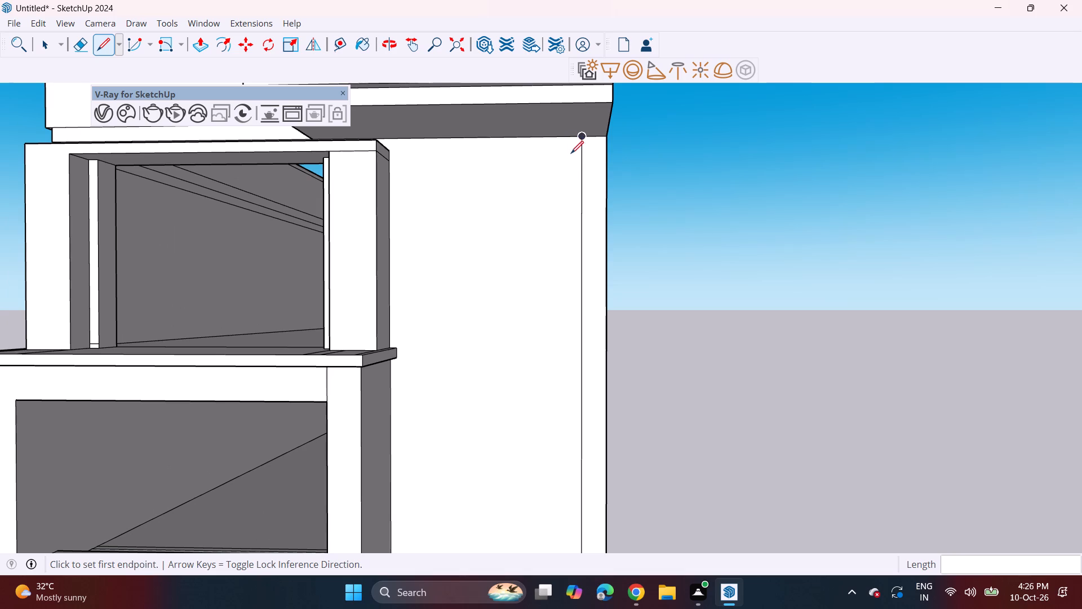
{"action": "scroll", "coordinate": [565, 188], "scroll_direction": "down", "scroll_amount": 7}
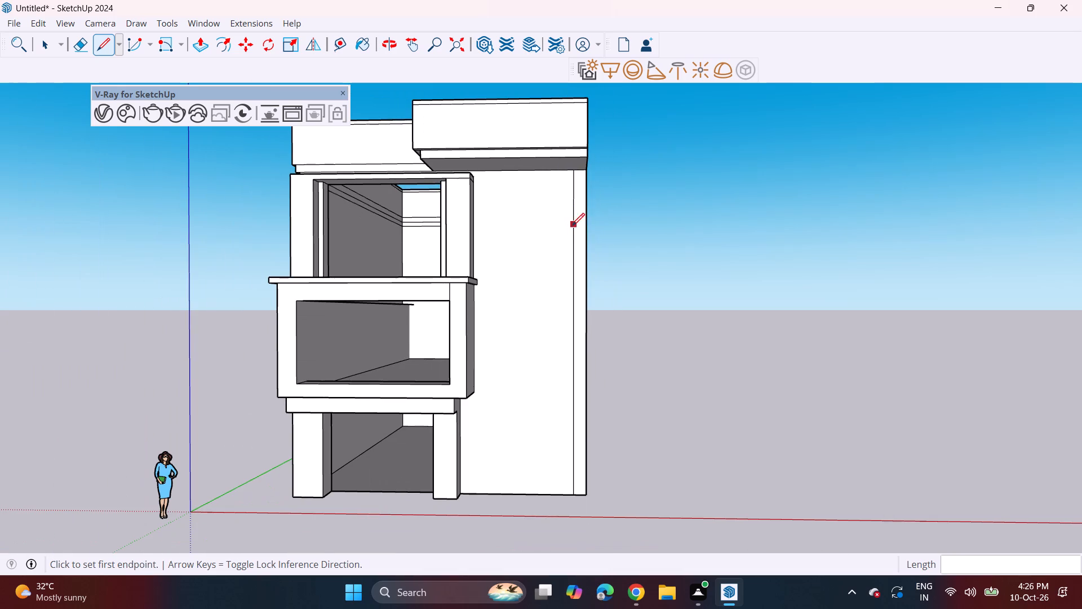
{"action": "key", "text": "space"}
{"action": "middle_click_drag", "start_coordinate": [575, 204], "coordinate": [574, 226]}
{"action": "key", "text": "p"}
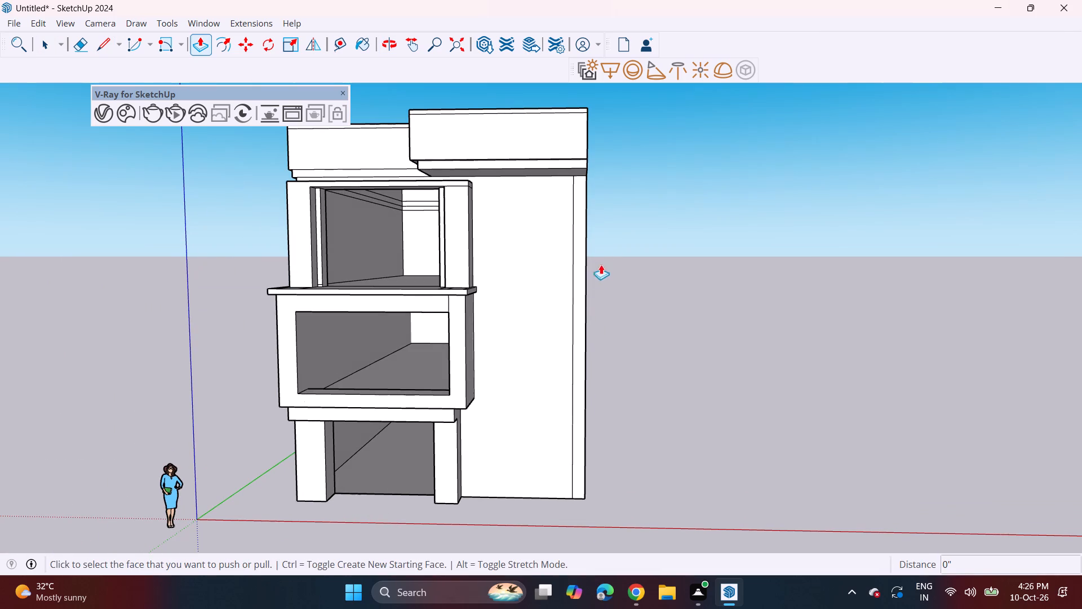
{"action": "left_click", "coordinate": [579, 310]}
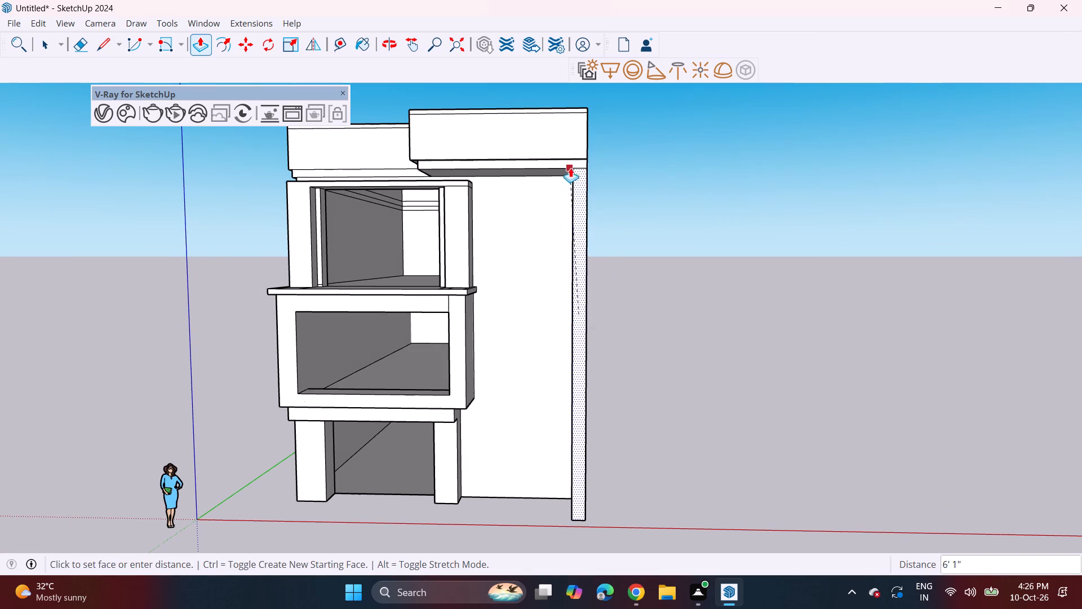
{"action": "middle_click_drag", "start_coordinate": [572, 168], "coordinate": [777, 184]}
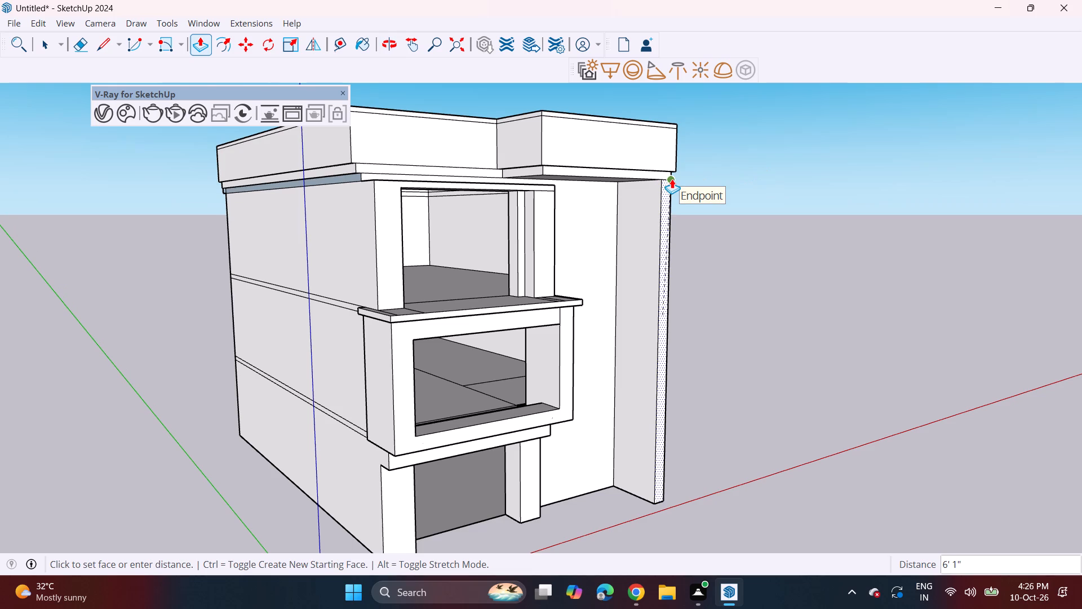
{"action": "left_click", "coordinate": [672, 179]}
Pull the front face of the projecting parapet's lower band forward 7 1/4", flush with the band above.
{"action": "scroll", "coordinate": [669, 179], "scroll_direction": "up", "scroll_amount": 3}
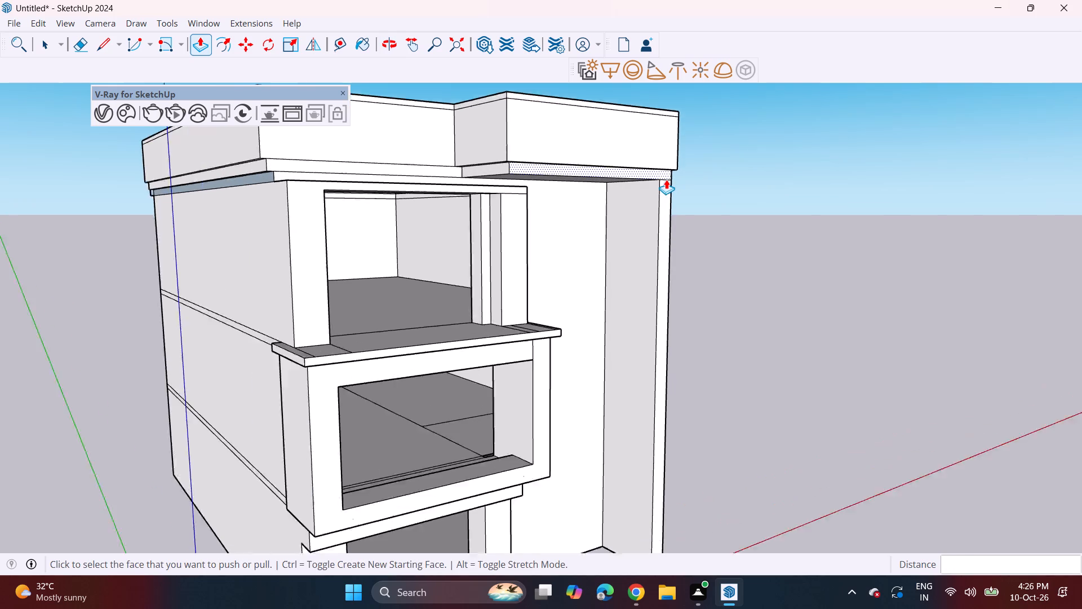
{"action": "scroll", "coordinate": [666, 179], "scroll_direction": "up", "scroll_amount": 2}
{"action": "left_click", "coordinate": [657, 166]}
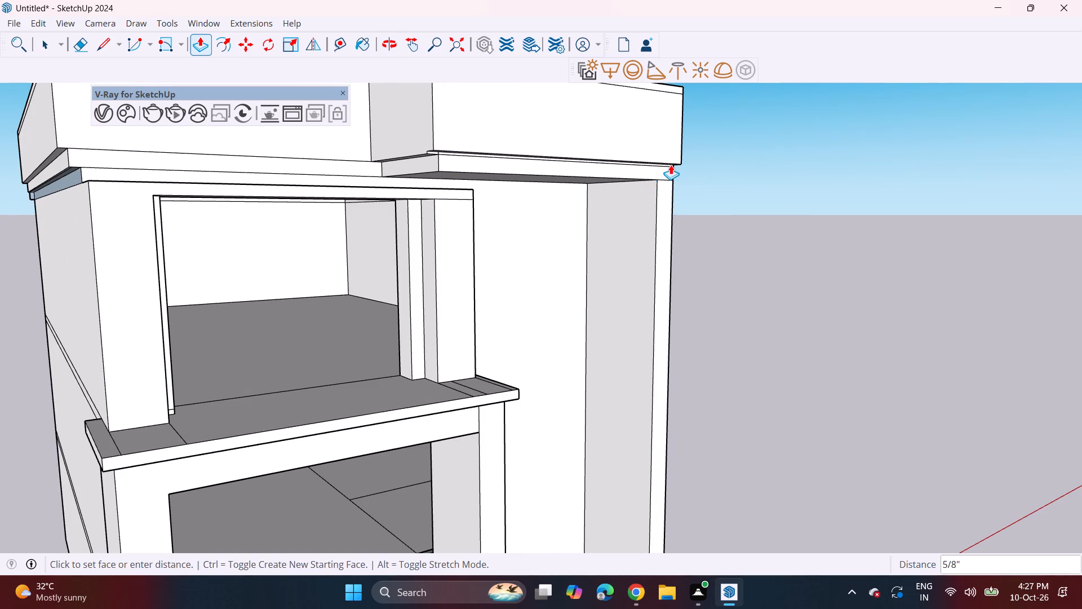
{"action": "key", "text": "Escape"}
{"action": "middle_click_drag", "start_coordinate": [622, 185], "coordinate": [675, 191]}
{"action": "scroll", "coordinate": [656, 165], "scroll_direction": "up", "scroll_amount": 4}
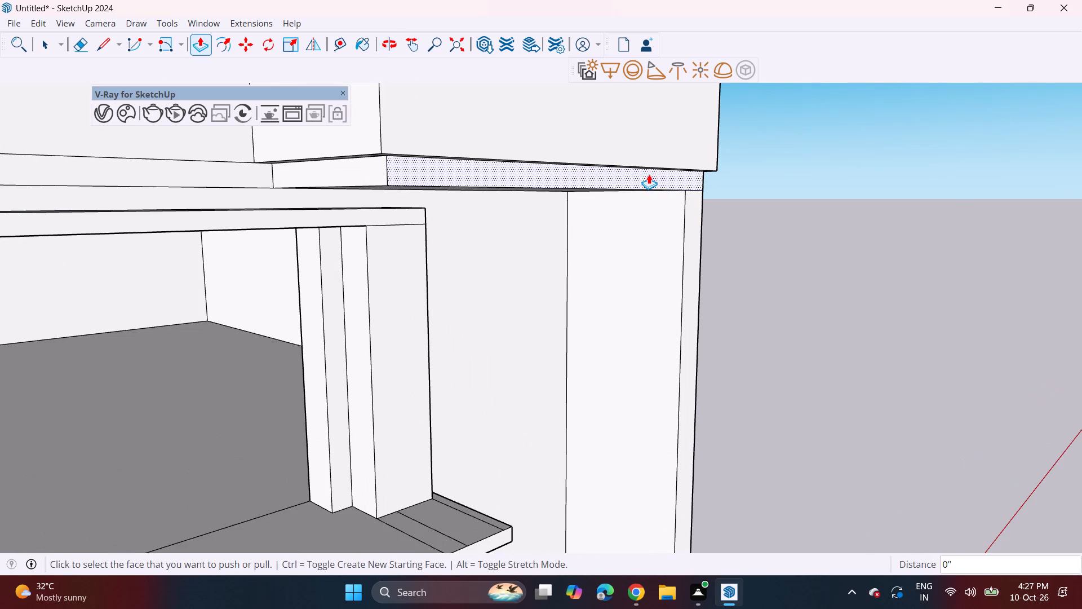
{"action": "left_click", "coordinate": [649, 174]}
{"action": "left_click", "coordinate": [660, 164]}
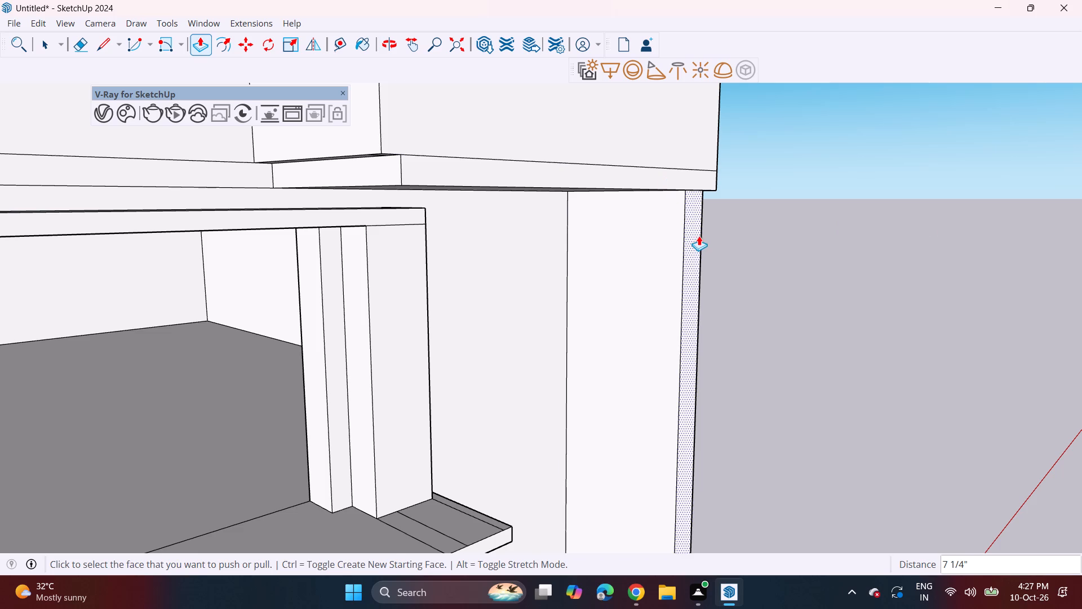
Pull the full-height corner fin's front face forward 7 1/4", flush with the projecting parapet.
{"action": "left_click", "coordinate": [699, 236]}
{"action": "left_click", "coordinate": [712, 188]}
Extend the full-height corner fin's inner side face inward in two successive bands, keeping their dividing edges, the second about 7" wide.
{"action": "middle_click_drag", "start_coordinate": [693, 234], "coordinate": [591, 205]}
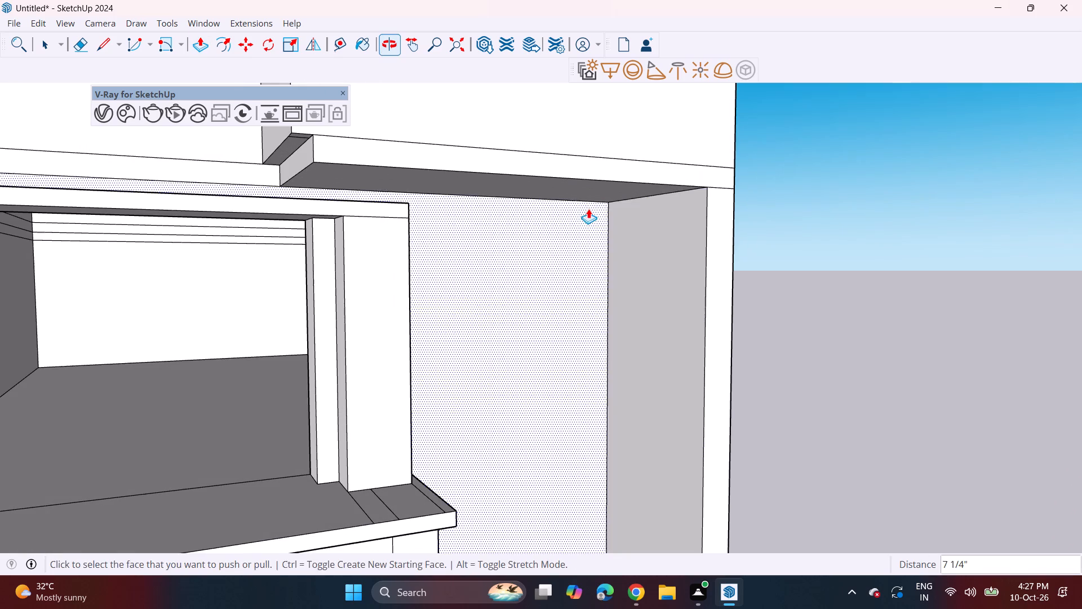
{"action": "left_click", "coordinate": [650, 299]}
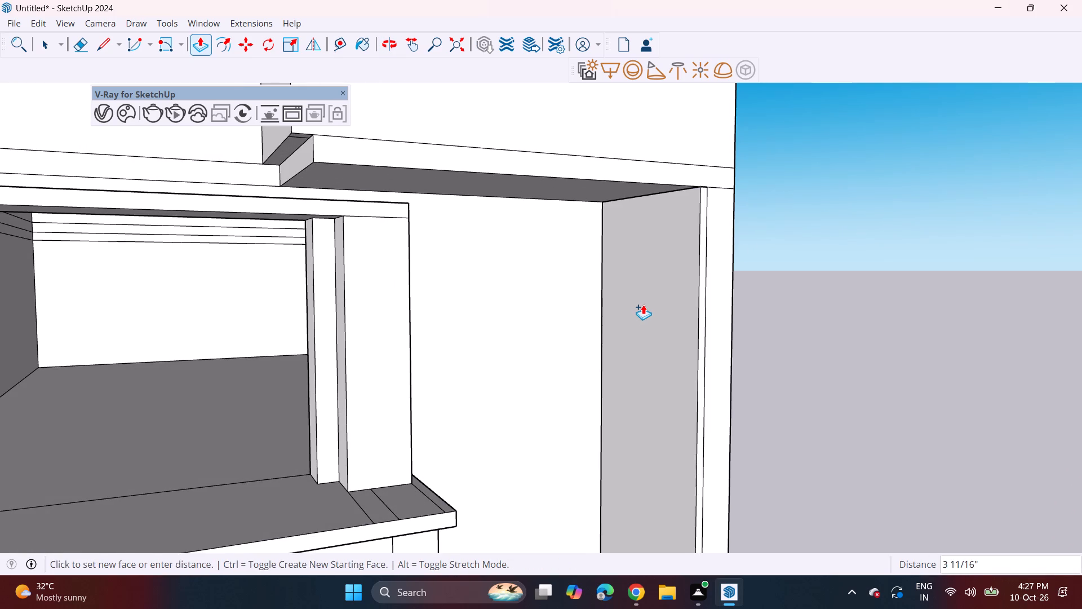
{"action": "left_click", "coordinate": [637, 310]}
{"action": "left_click", "coordinate": [655, 302]}
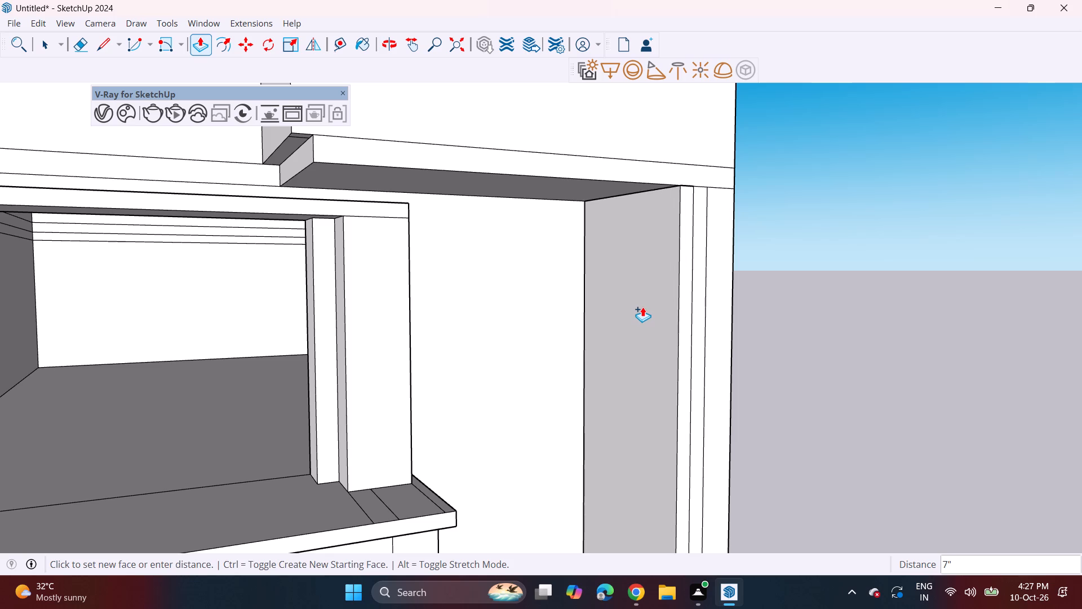
{"action": "left_click", "coordinate": [642, 307]}
Step the corner fin's front by pushing its innermost strip back 5 3/8" and the middle strip back 2 5/8".
{"action": "left_click", "coordinate": [689, 348]}
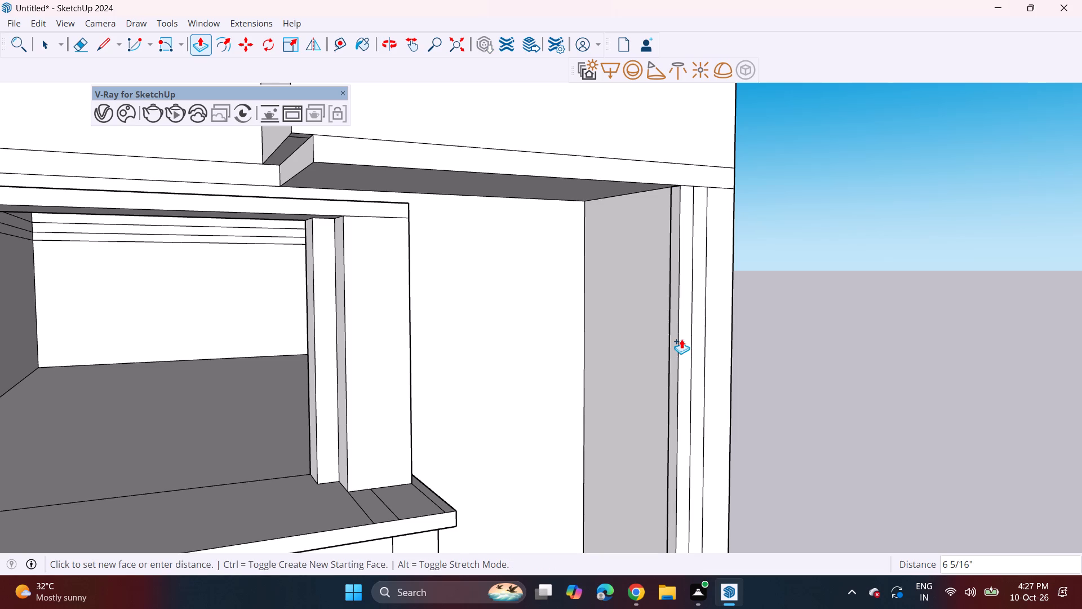
{"action": "left_click", "coordinate": [682, 341]}
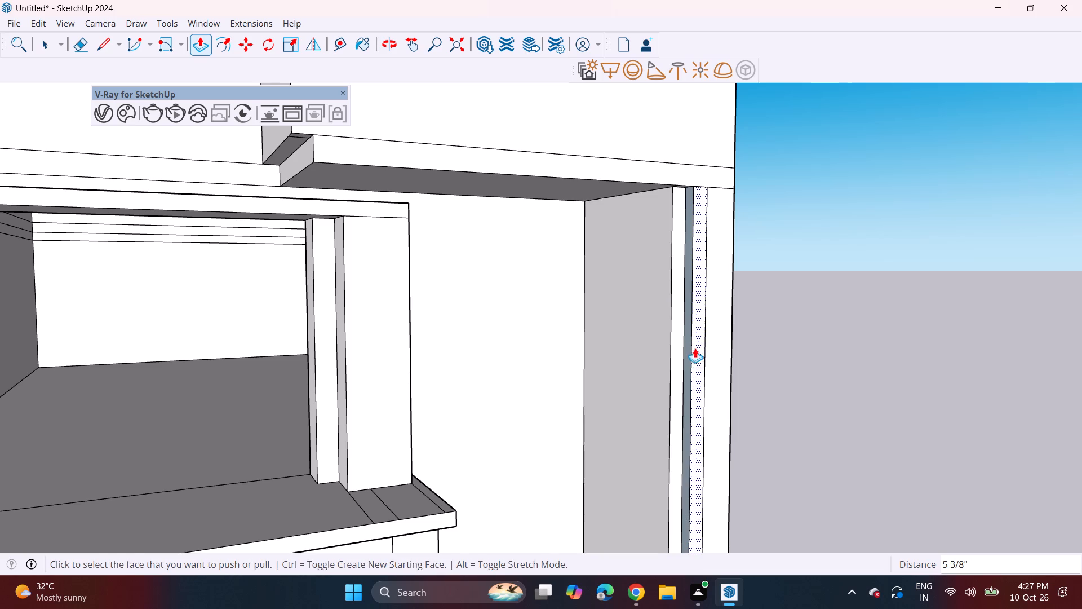
{"action": "left_click", "coordinate": [697, 355]}
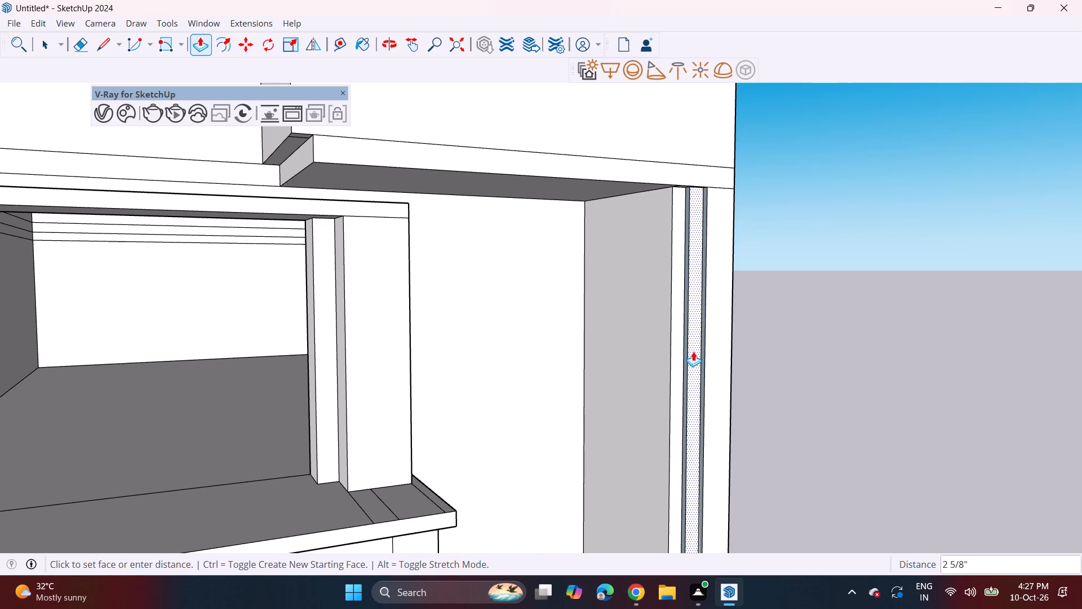
{"action": "left_click", "coordinate": [693, 351]}
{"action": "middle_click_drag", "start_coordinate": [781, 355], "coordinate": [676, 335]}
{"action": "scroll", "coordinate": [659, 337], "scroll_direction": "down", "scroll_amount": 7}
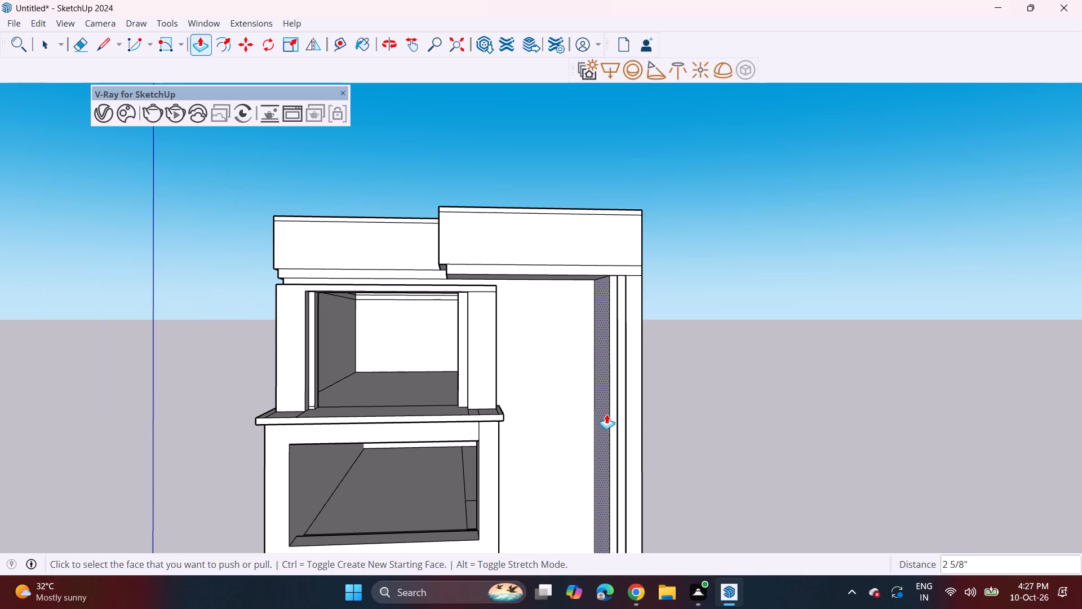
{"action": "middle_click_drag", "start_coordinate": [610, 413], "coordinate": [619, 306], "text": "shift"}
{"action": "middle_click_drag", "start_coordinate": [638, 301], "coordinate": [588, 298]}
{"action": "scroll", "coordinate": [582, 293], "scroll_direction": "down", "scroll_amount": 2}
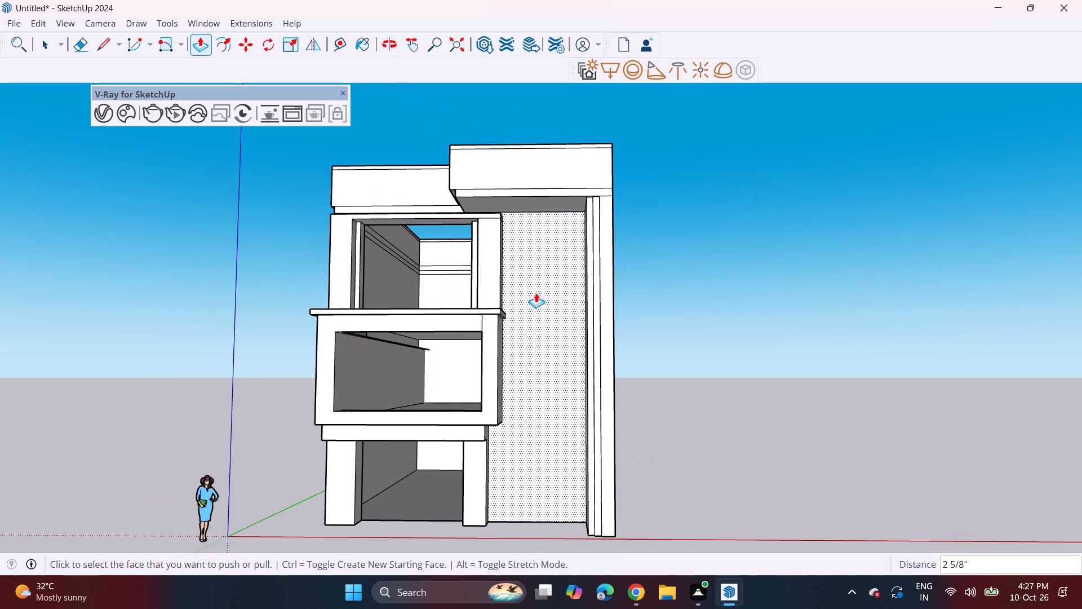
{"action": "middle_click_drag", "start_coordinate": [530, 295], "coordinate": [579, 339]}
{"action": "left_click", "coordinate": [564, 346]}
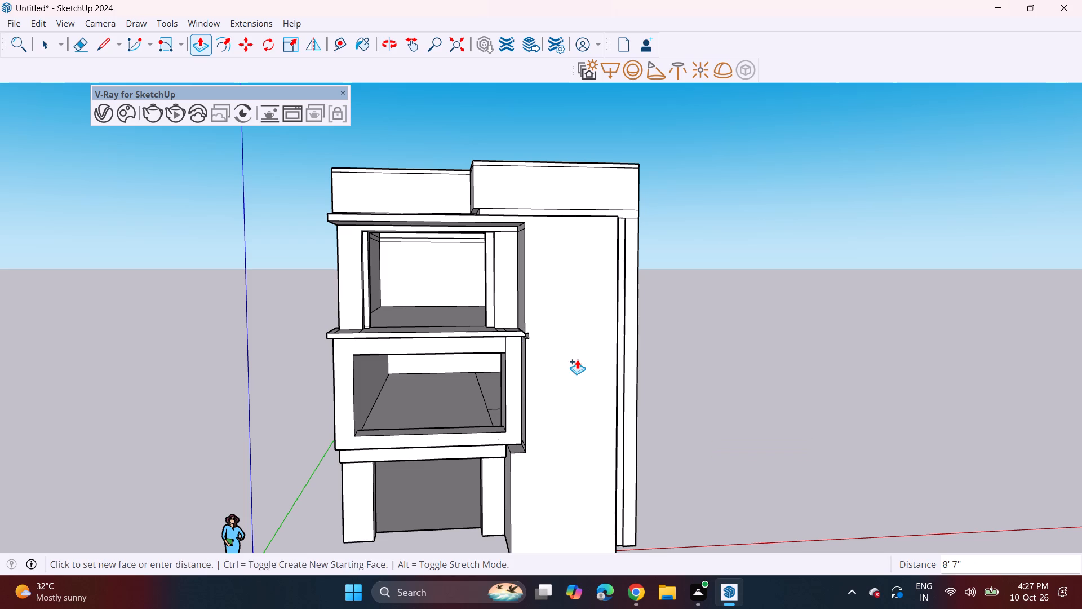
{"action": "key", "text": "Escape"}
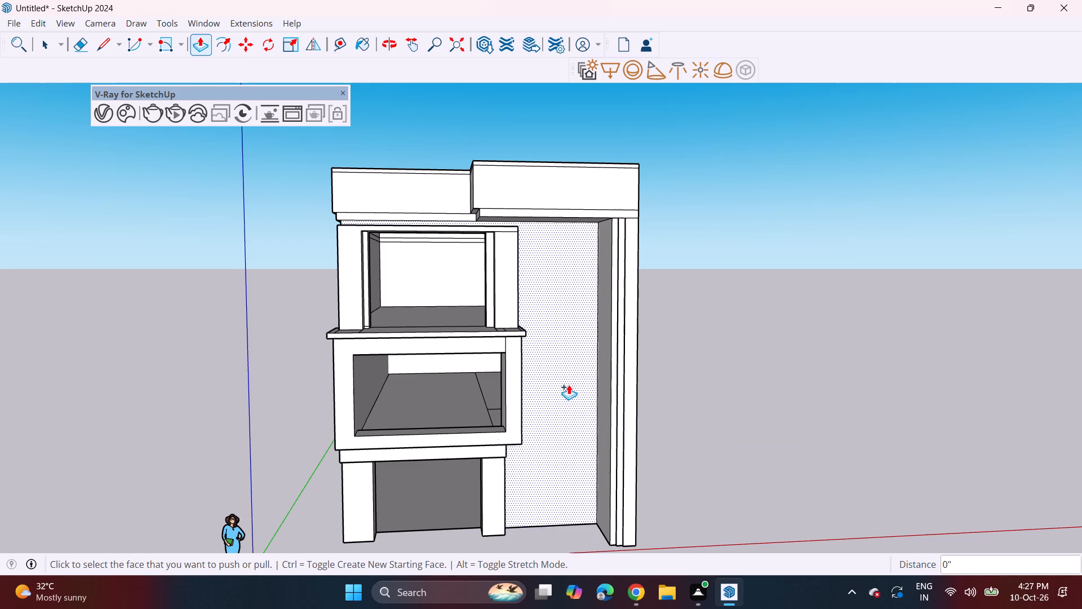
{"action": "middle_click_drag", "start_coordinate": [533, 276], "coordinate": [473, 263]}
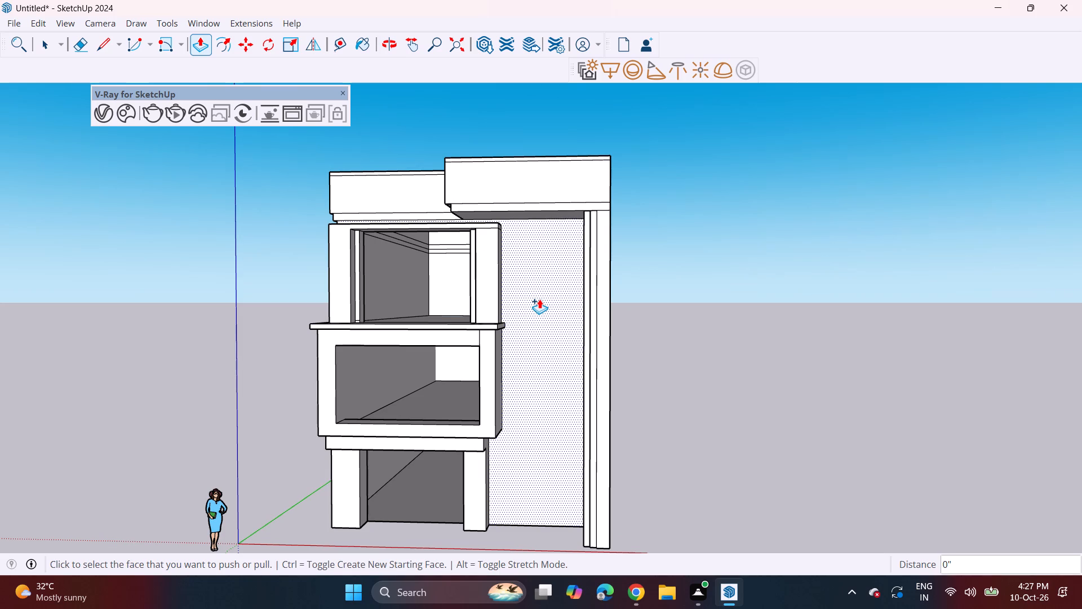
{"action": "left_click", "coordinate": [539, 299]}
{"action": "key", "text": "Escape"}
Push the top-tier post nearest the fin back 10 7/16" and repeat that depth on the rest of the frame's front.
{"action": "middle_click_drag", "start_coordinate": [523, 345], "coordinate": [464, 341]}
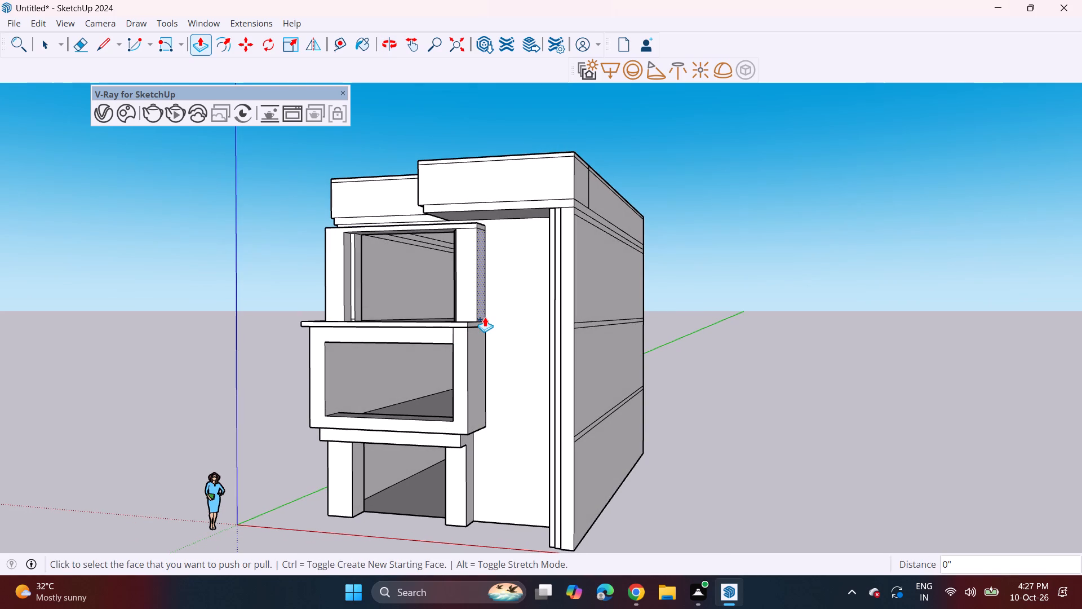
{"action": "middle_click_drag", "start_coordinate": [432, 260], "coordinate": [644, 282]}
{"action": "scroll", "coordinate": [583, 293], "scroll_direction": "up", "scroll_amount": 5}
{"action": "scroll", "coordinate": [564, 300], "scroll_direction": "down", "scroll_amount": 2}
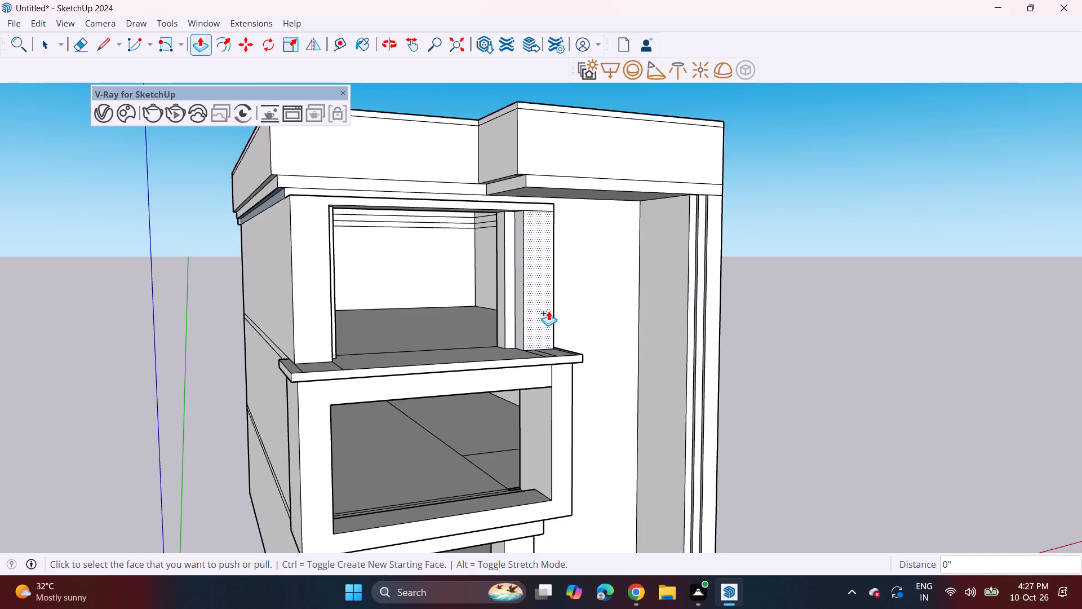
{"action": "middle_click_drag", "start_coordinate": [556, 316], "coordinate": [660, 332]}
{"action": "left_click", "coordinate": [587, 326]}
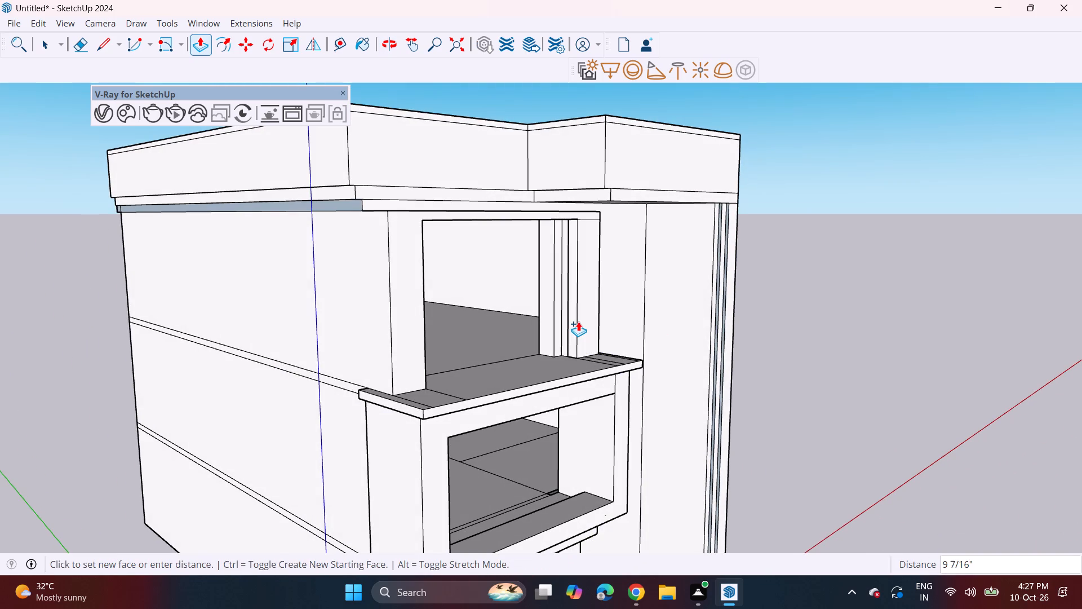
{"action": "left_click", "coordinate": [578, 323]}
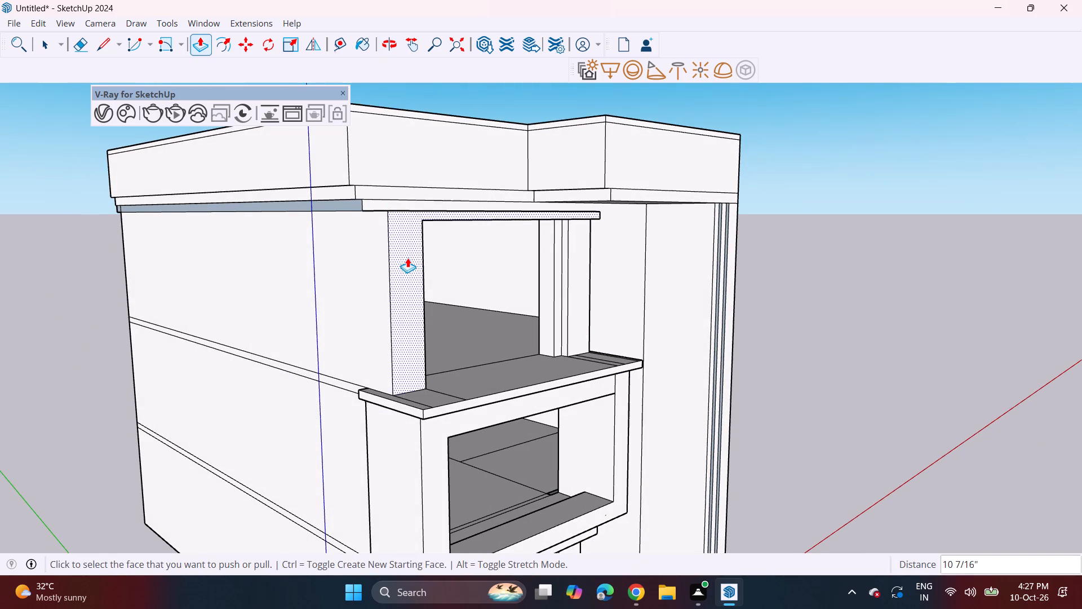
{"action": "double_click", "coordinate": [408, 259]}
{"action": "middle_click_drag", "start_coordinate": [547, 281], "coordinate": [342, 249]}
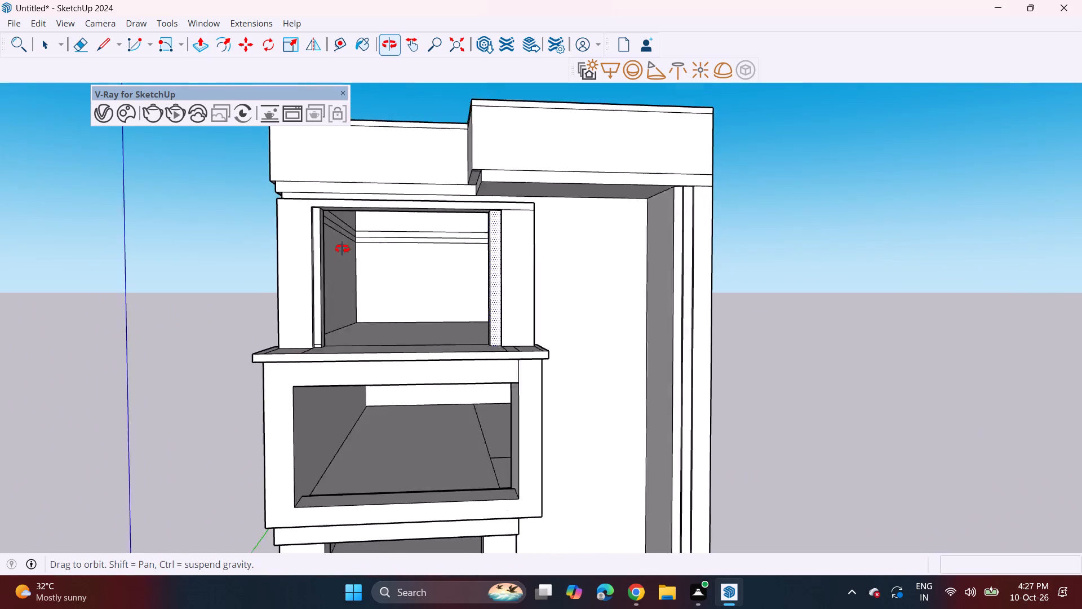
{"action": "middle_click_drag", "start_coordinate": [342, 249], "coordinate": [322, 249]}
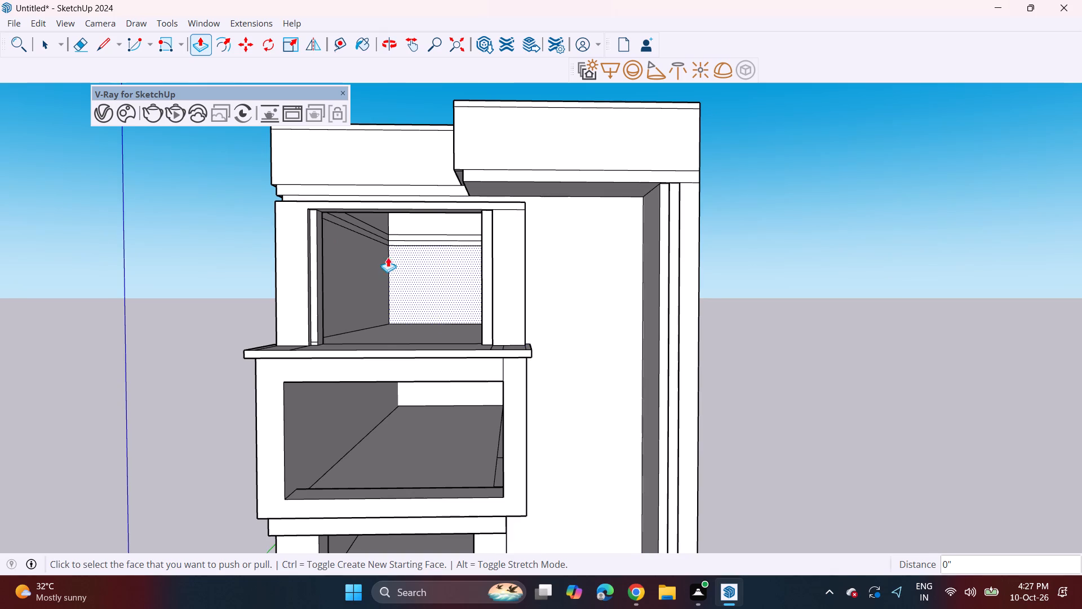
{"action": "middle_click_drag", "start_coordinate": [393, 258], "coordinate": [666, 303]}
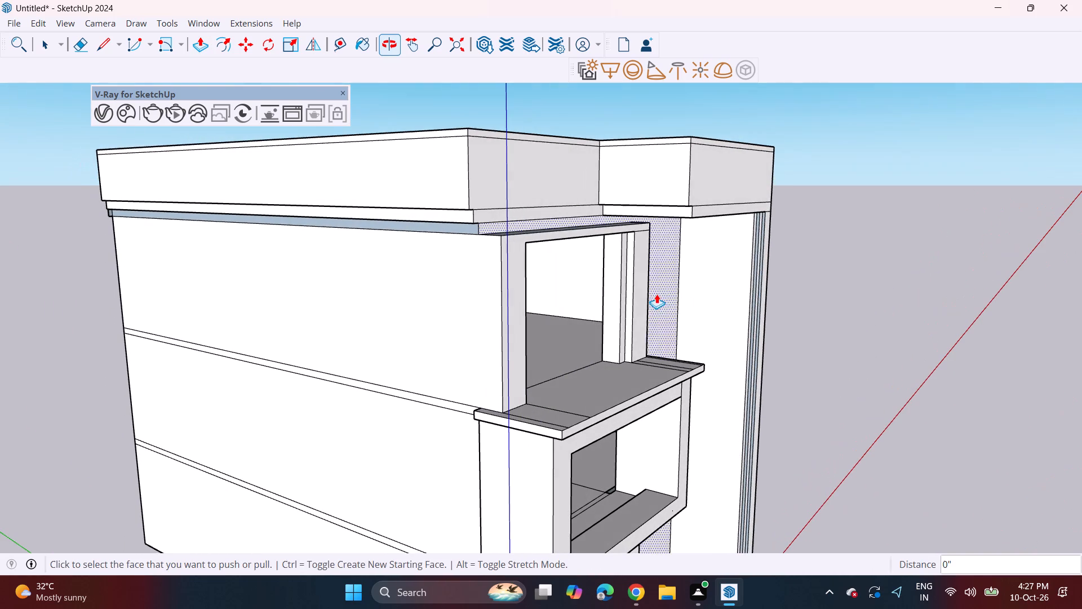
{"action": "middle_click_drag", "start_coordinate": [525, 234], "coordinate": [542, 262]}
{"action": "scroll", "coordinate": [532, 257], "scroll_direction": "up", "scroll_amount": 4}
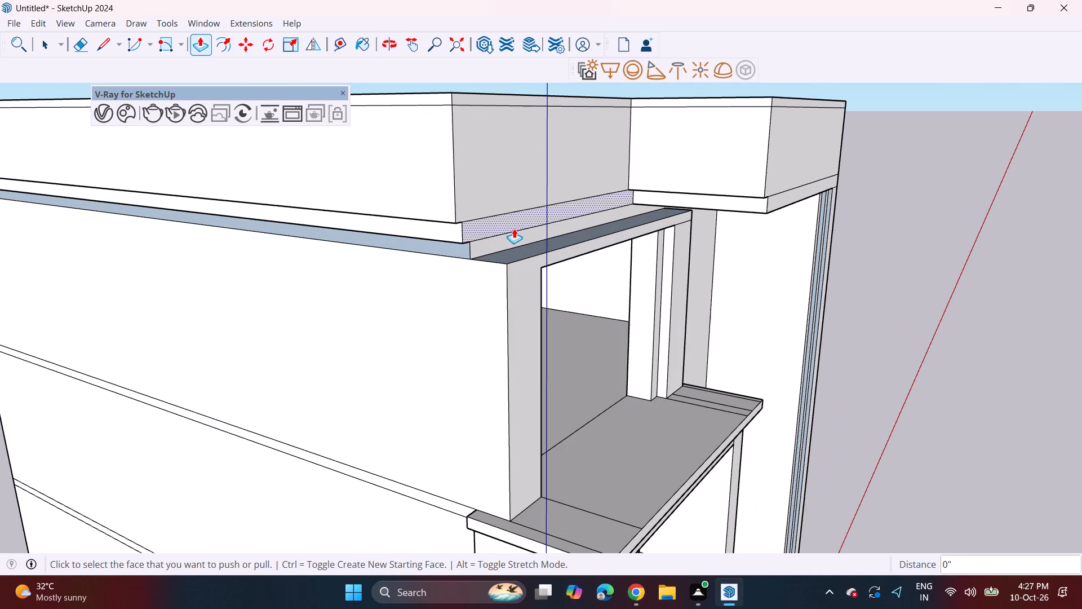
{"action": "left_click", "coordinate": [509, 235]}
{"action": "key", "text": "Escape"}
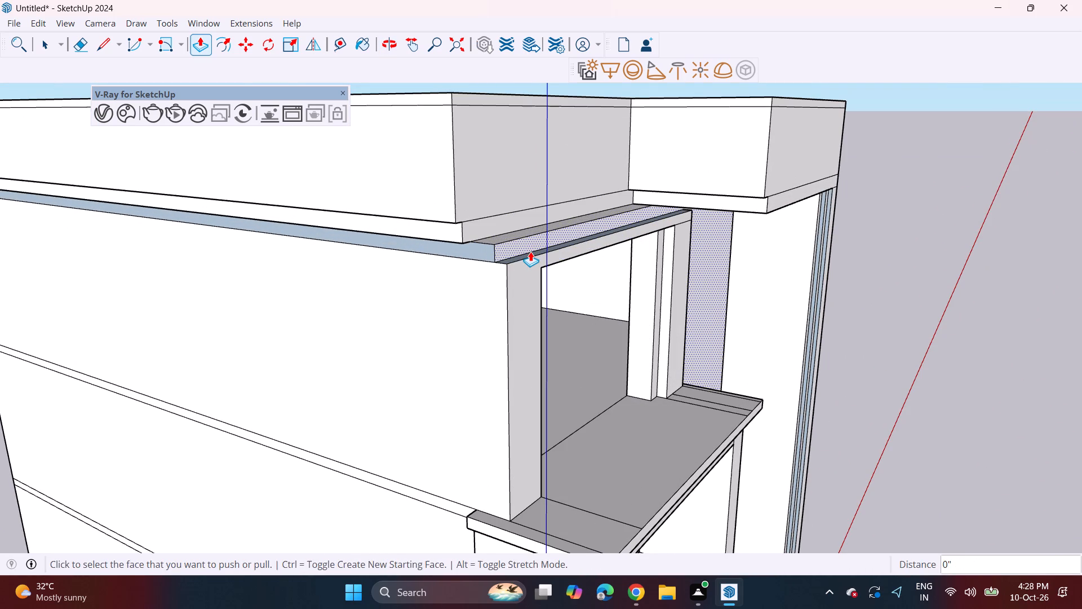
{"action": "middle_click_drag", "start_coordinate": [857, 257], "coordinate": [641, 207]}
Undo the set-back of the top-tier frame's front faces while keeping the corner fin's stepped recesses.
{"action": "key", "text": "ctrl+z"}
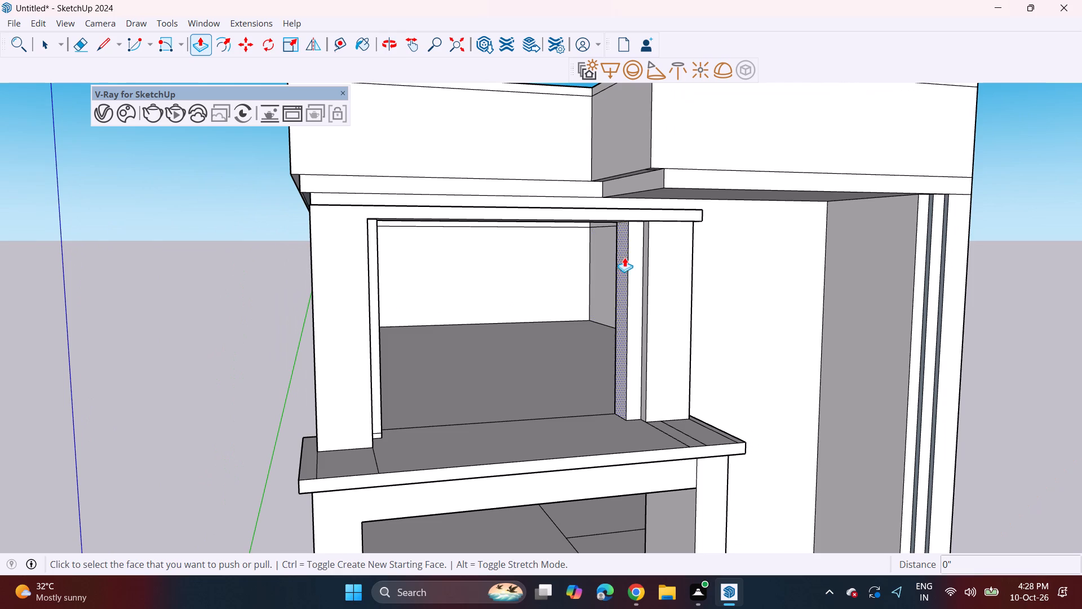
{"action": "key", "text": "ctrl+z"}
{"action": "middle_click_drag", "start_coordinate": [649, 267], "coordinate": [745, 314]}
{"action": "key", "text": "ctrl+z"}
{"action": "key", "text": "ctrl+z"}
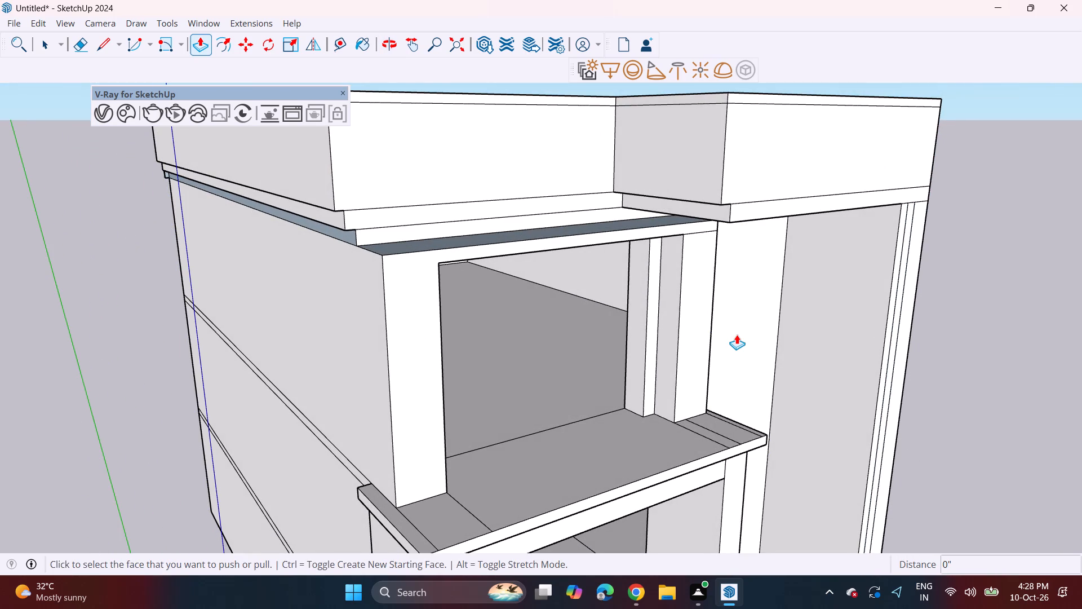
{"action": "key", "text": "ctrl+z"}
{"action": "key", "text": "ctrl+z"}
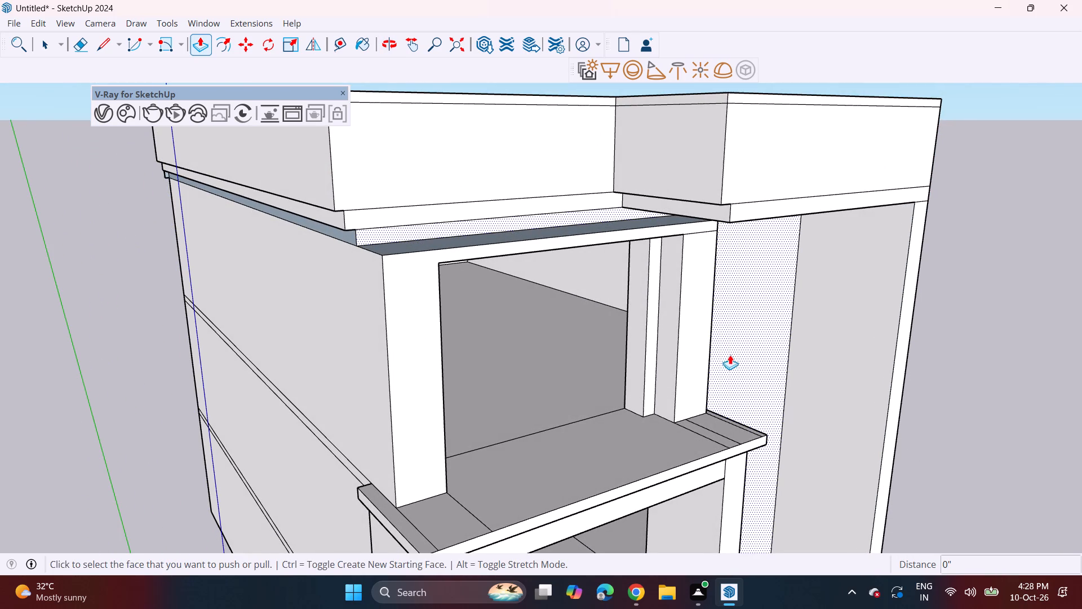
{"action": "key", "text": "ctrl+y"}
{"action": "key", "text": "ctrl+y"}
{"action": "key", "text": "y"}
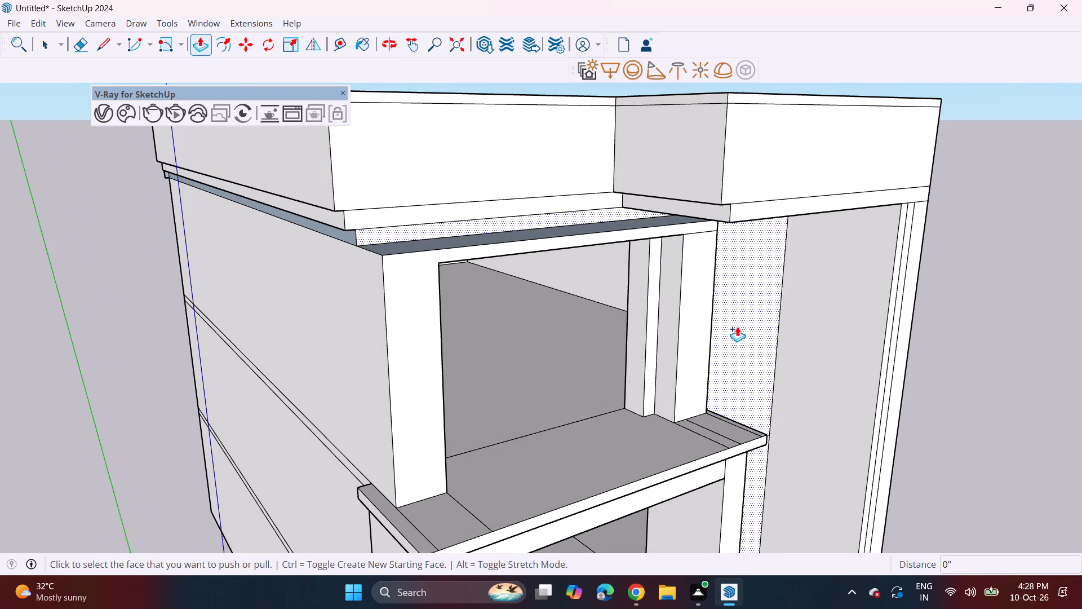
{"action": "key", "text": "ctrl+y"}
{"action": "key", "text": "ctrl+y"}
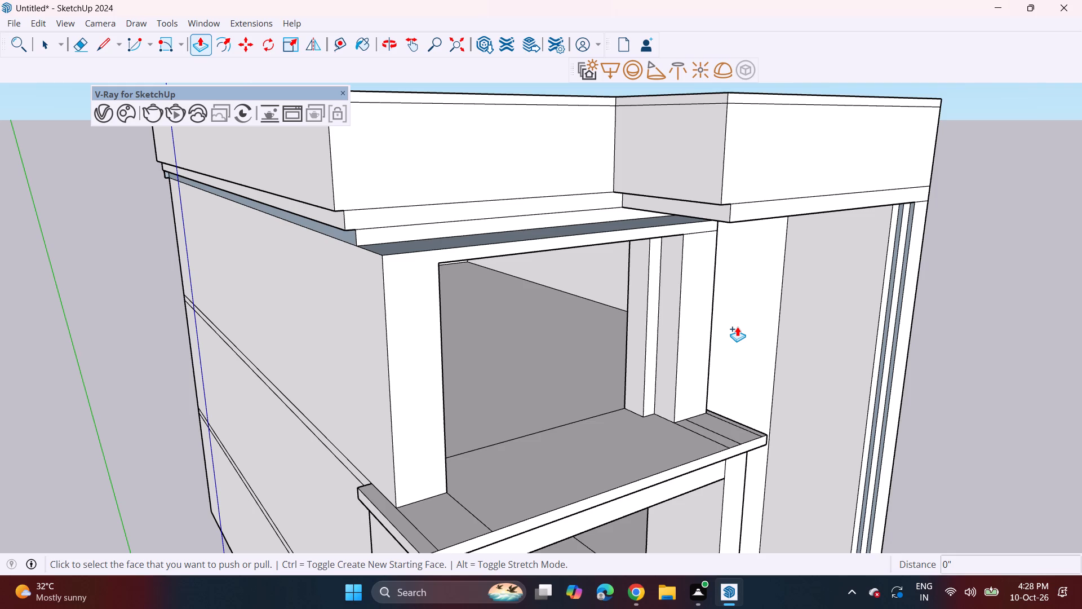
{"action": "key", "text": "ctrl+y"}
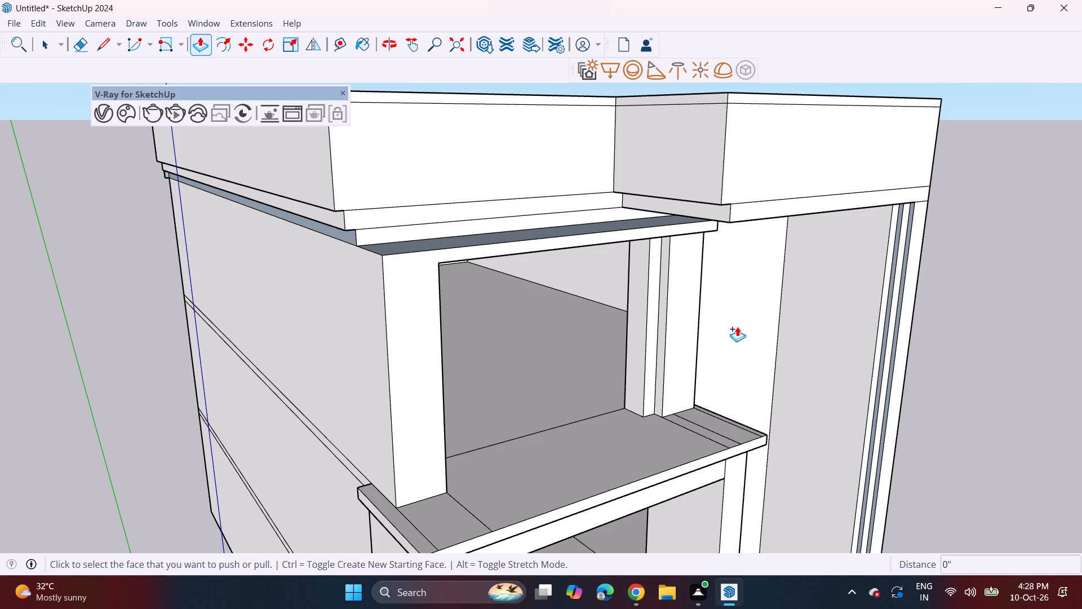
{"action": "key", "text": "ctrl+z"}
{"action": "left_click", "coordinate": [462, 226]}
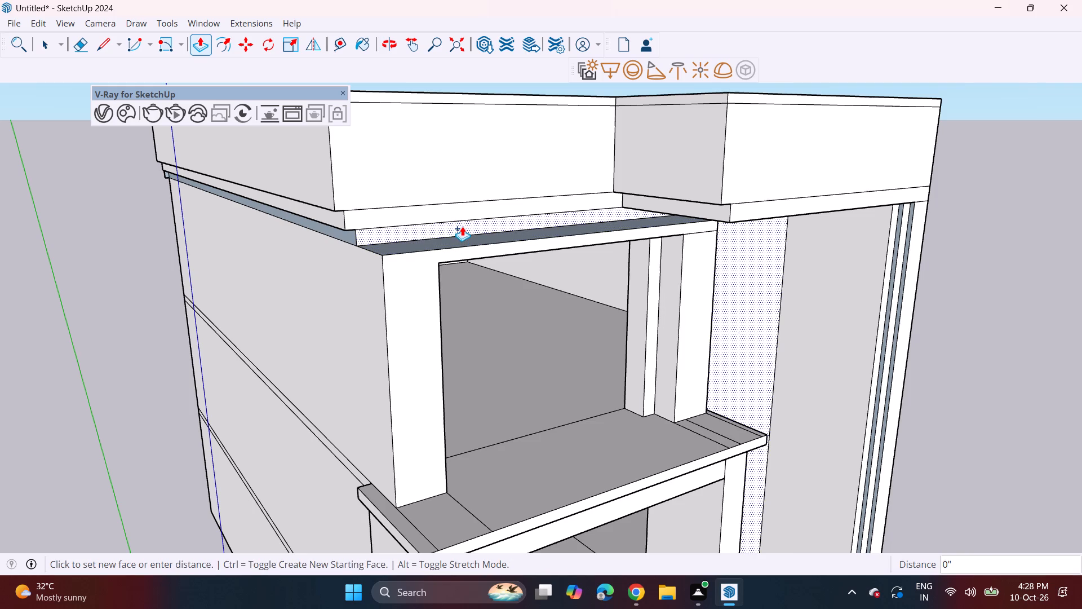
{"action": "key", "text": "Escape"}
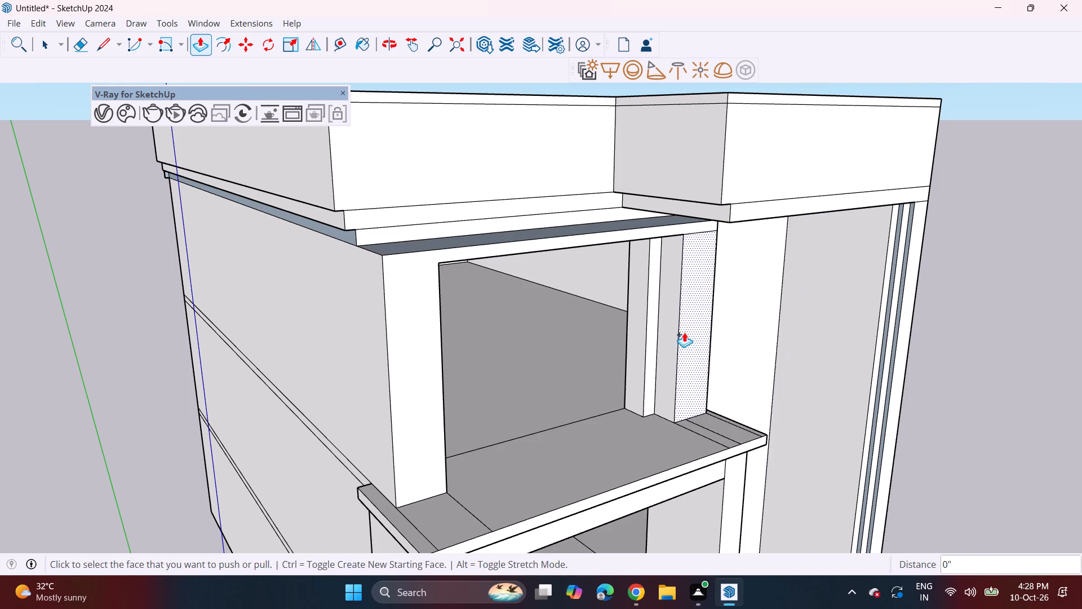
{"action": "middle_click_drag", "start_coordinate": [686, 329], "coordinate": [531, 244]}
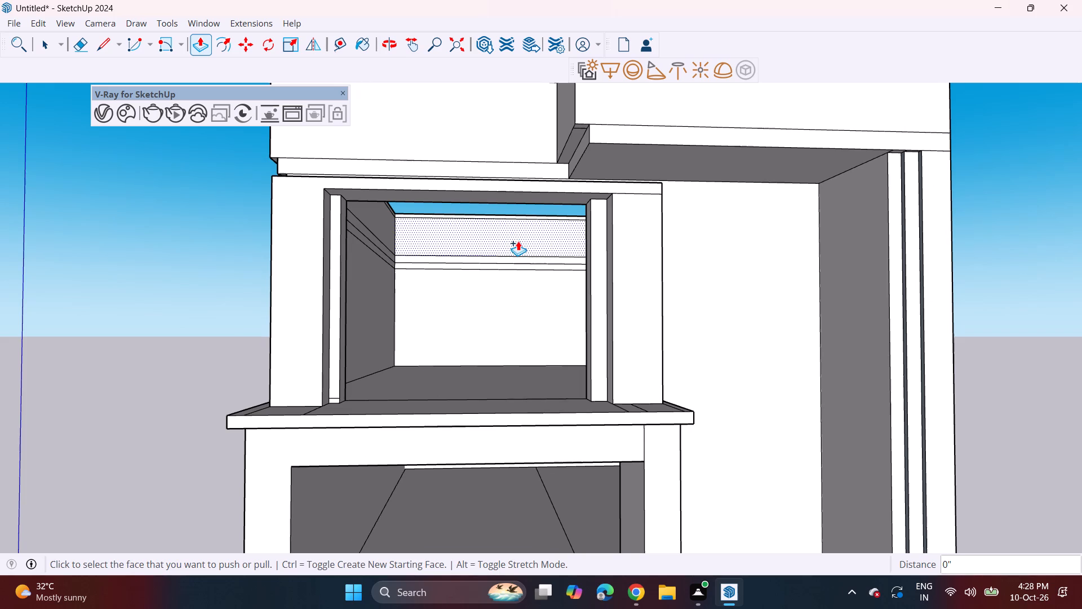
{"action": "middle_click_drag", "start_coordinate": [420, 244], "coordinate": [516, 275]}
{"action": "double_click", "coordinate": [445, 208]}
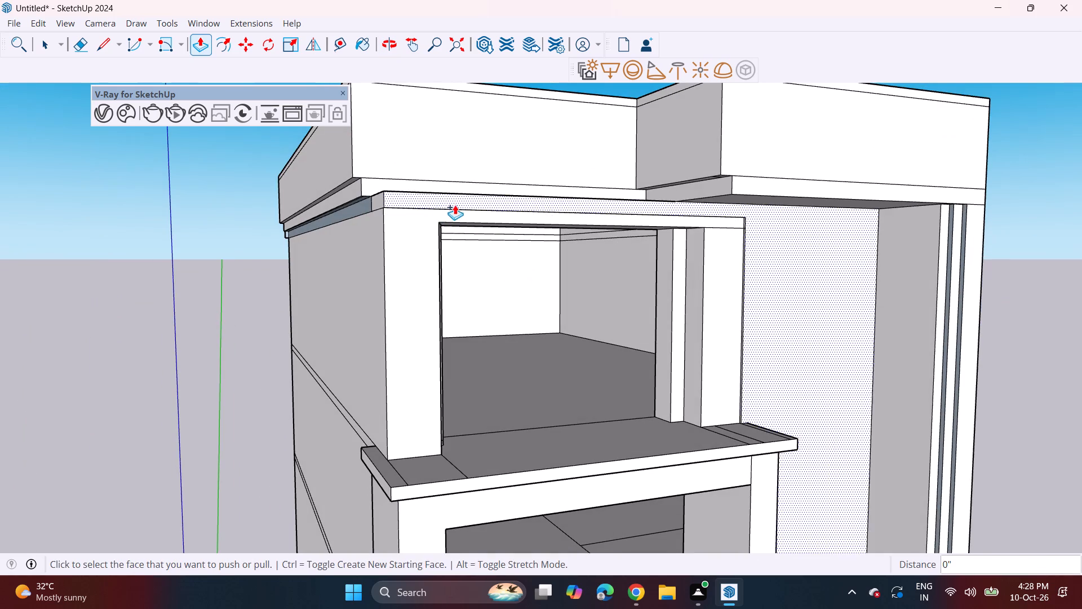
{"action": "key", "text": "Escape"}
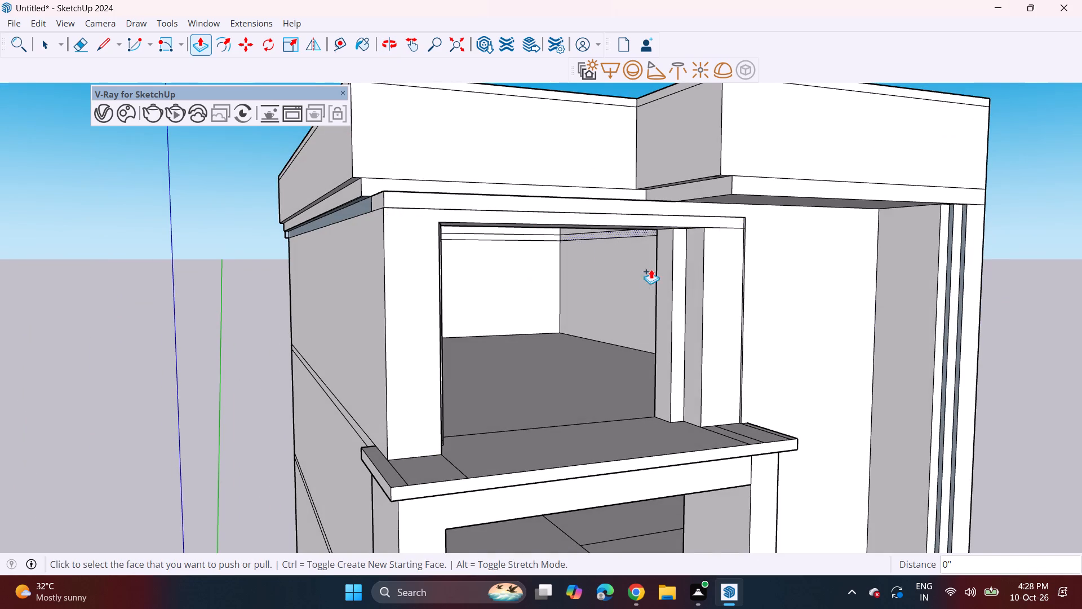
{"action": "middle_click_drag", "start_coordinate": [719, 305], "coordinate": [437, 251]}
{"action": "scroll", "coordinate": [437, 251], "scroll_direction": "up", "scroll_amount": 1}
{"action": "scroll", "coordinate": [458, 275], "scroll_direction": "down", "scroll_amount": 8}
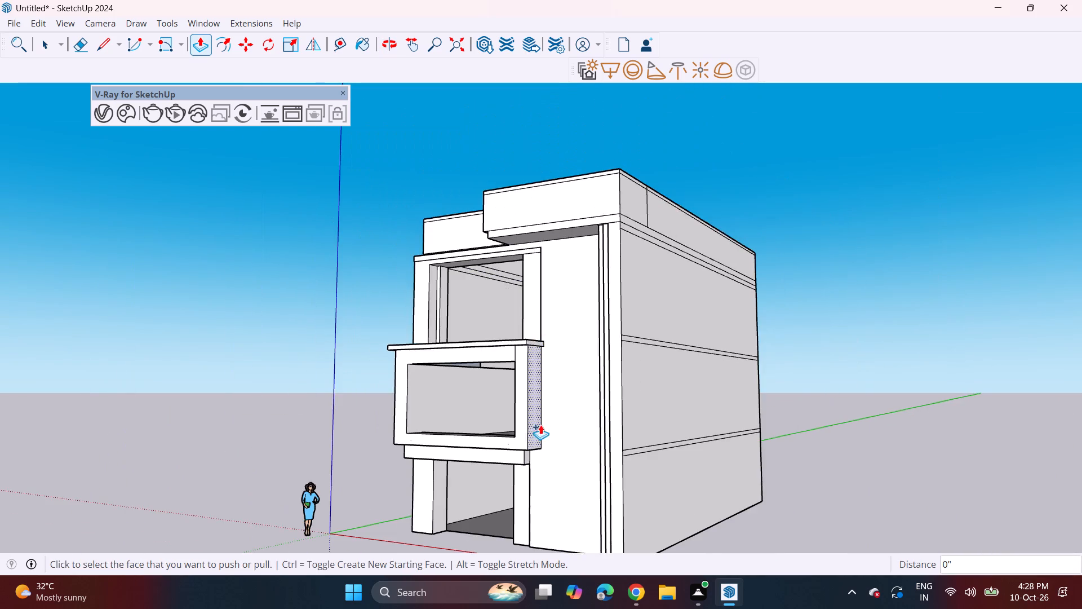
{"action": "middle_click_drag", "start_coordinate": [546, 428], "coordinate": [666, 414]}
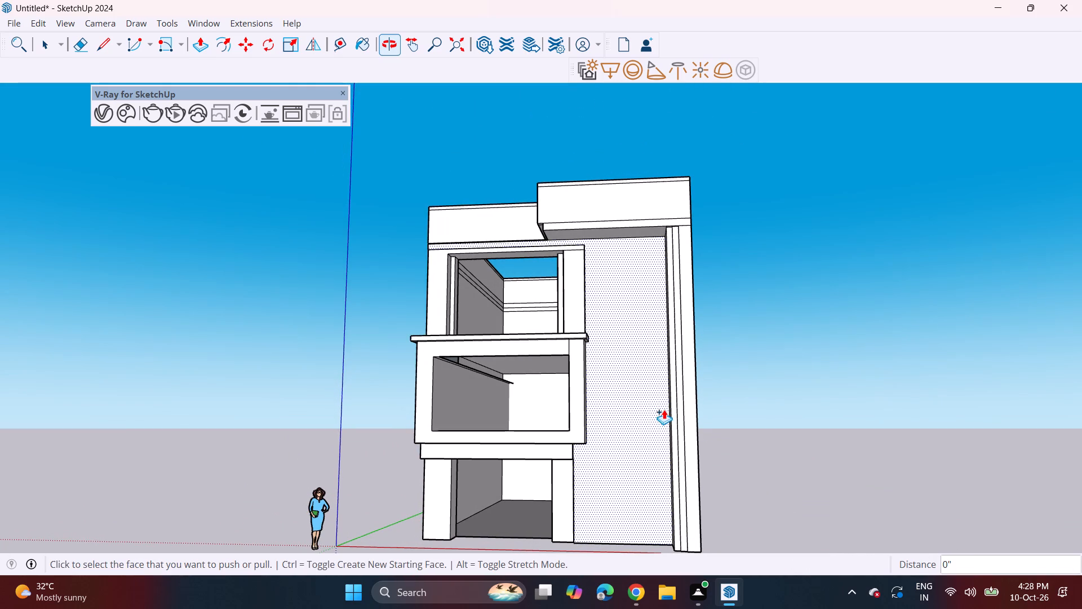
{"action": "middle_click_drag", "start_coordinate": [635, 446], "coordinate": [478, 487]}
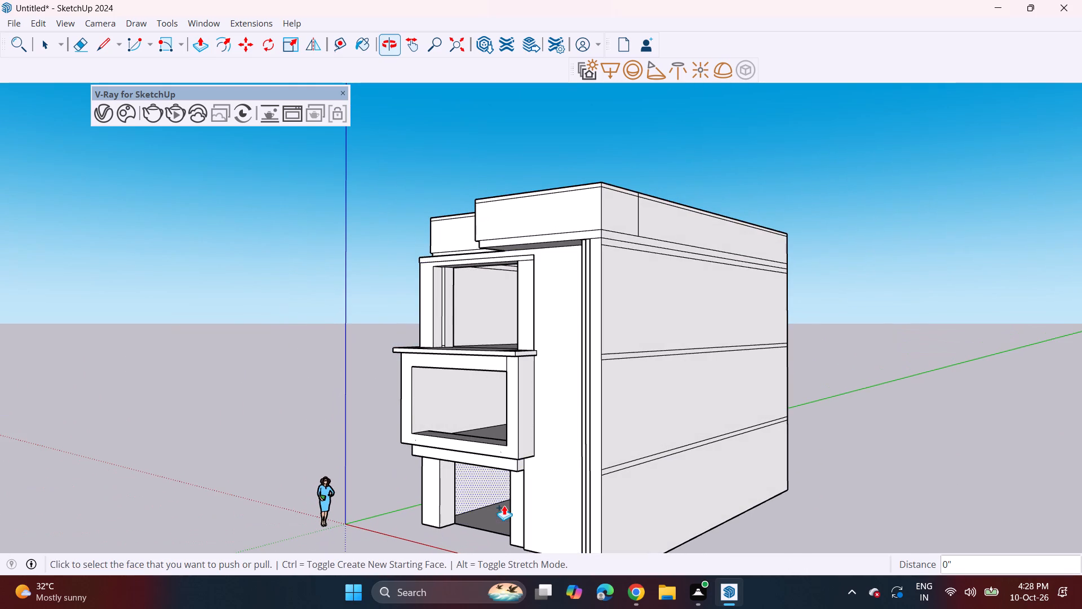
Pull the ground-tier post beside the wall forward by the last push/pull distance, and extend the slab above it 11 15/16" to its front.
{"action": "double_click", "coordinate": [517, 510]}
{"action": "middle_click_drag", "start_coordinate": [470, 497], "coordinate": [517, 480]}
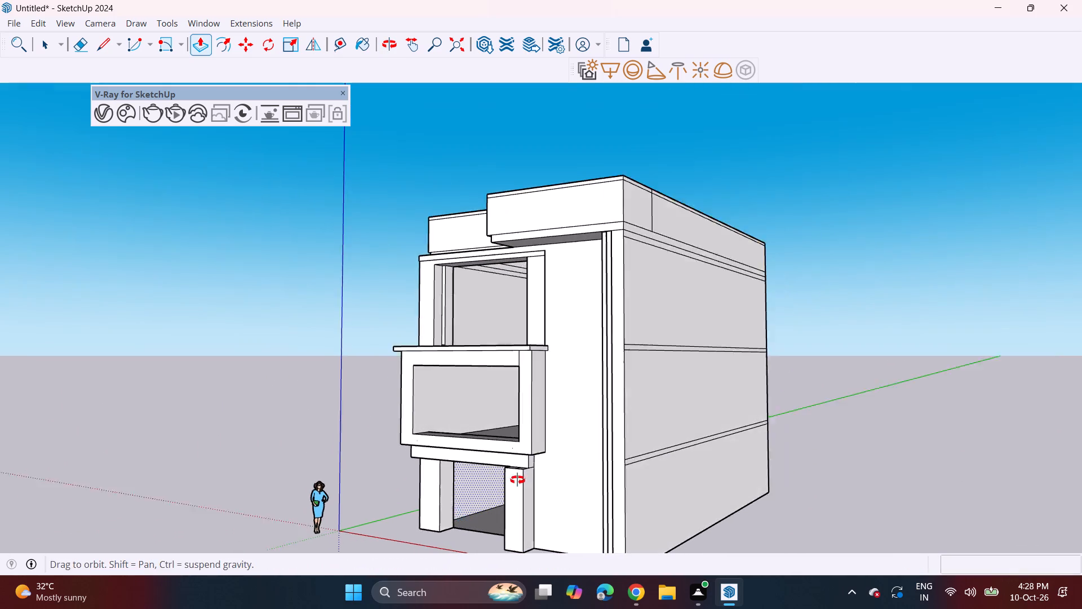
{"action": "middle_click_drag", "start_coordinate": [517, 480], "coordinate": [533, 470]}
{"action": "scroll", "coordinate": [542, 465], "scroll_direction": "up", "scroll_amount": 4}
{"action": "left_click", "coordinate": [529, 456]}
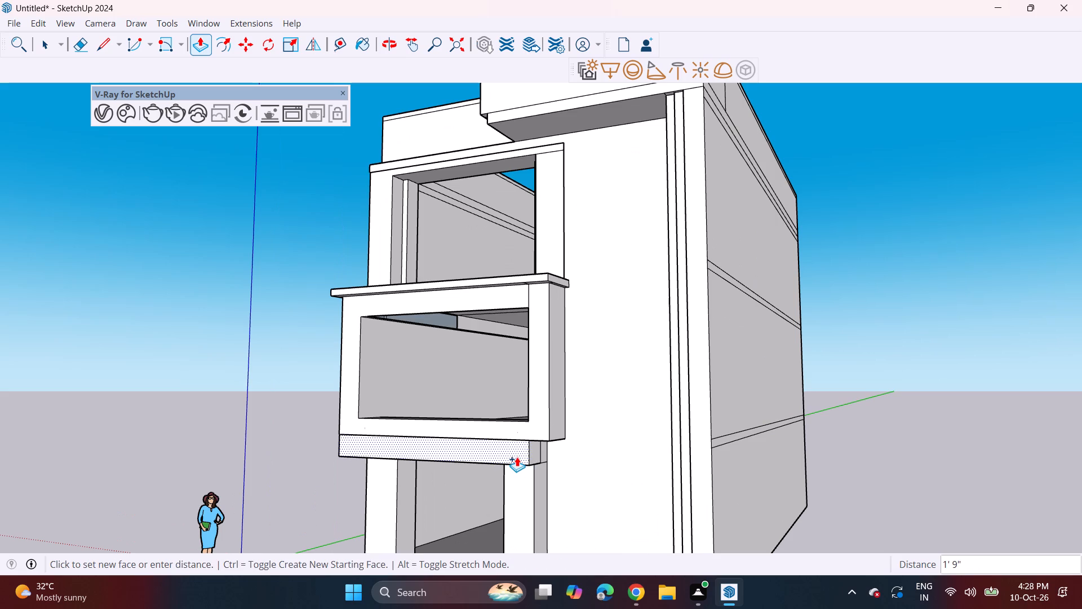
{"action": "left_click", "coordinate": [521, 481]}
Push the outer side face of the projecting middle-tier frame, nearest the fin, inward 8 7/8".
{"action": "middle_click_drag", "start_coordinate": [489, 496], "coordinate": [569, 480]}
{"action": "scroll", "coordinate": [577, 458], "scroll_direction": "down", "scroll_amount": 2}
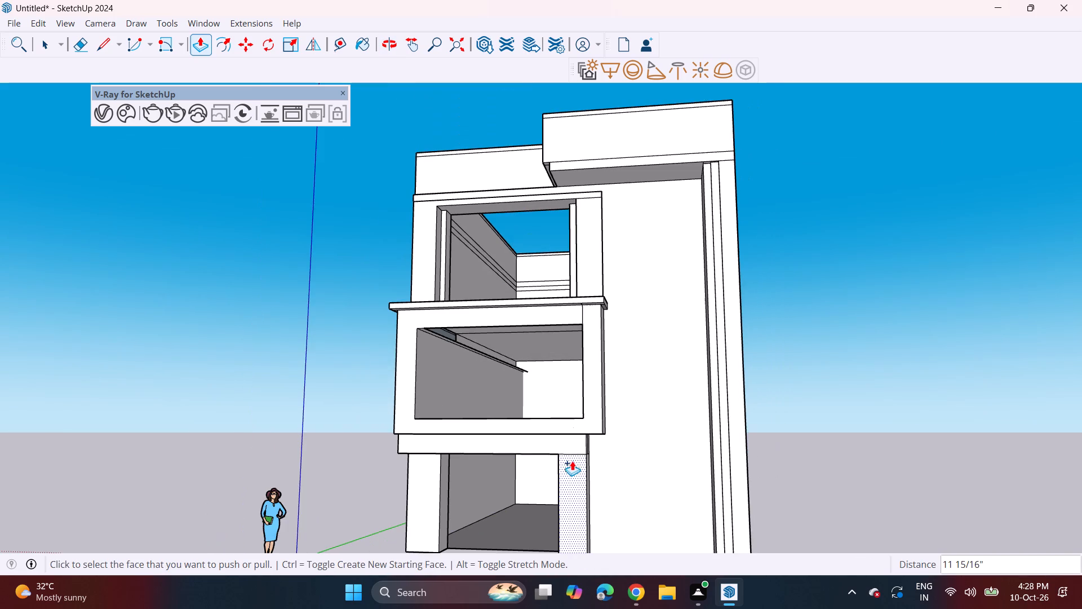
{"action": "middle_click_drag", "start_coordinate": [583, 433], "coordinate": [427, 375], "text": "shift"}
{"action": "middle_click_drag", "start_coordinate": [429, 378], "coordinate": [505, 408]}
{"action": "middle_click_drag", "start_coordinate": [504, 404], "coordinate": [498, 405]}
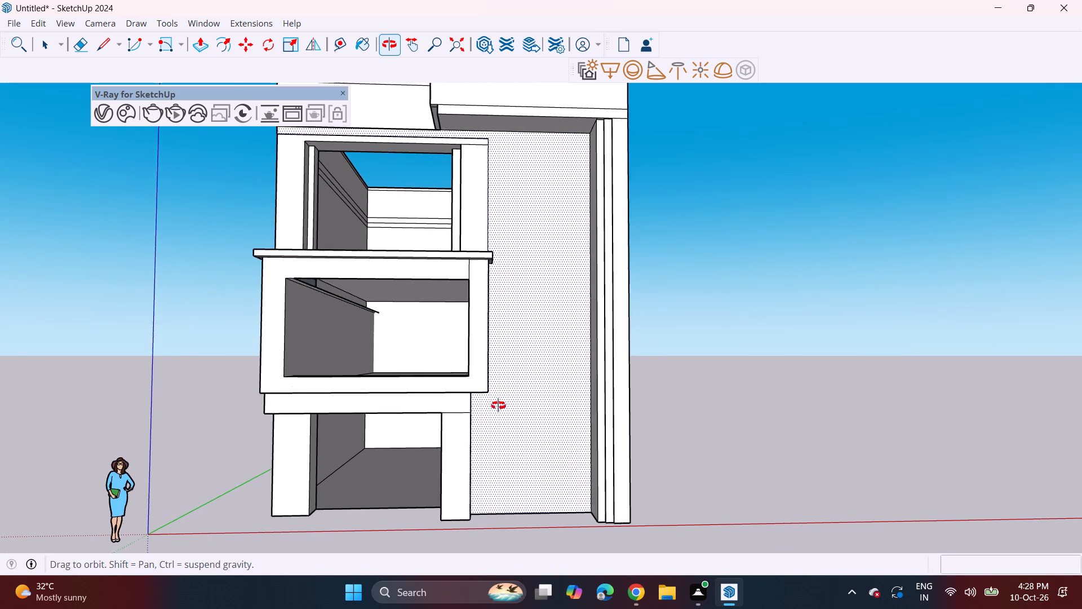
{"action": "middle_click_drag", "start_coordinate": [498, 405], "coordinate": [458, 441]}
{"action": "scroll", "coordinate": [468, 406], "scroll_direction": "up", "scroll_amount": 4}
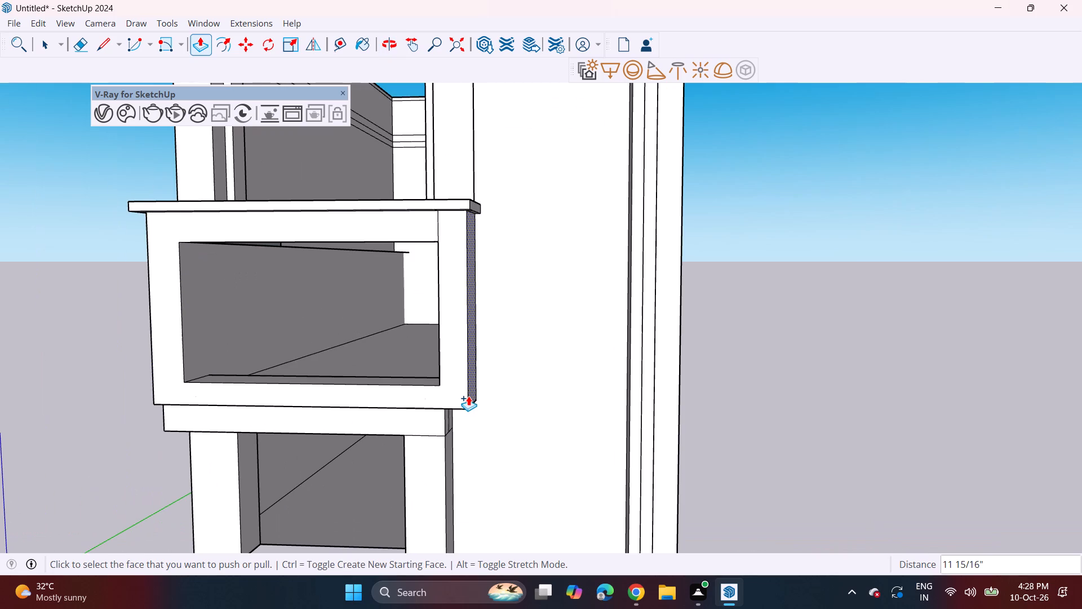
{"action": "scroll", "coordinate": [479, 393], "scroll_direction": "up", "scroll_amount": 4}
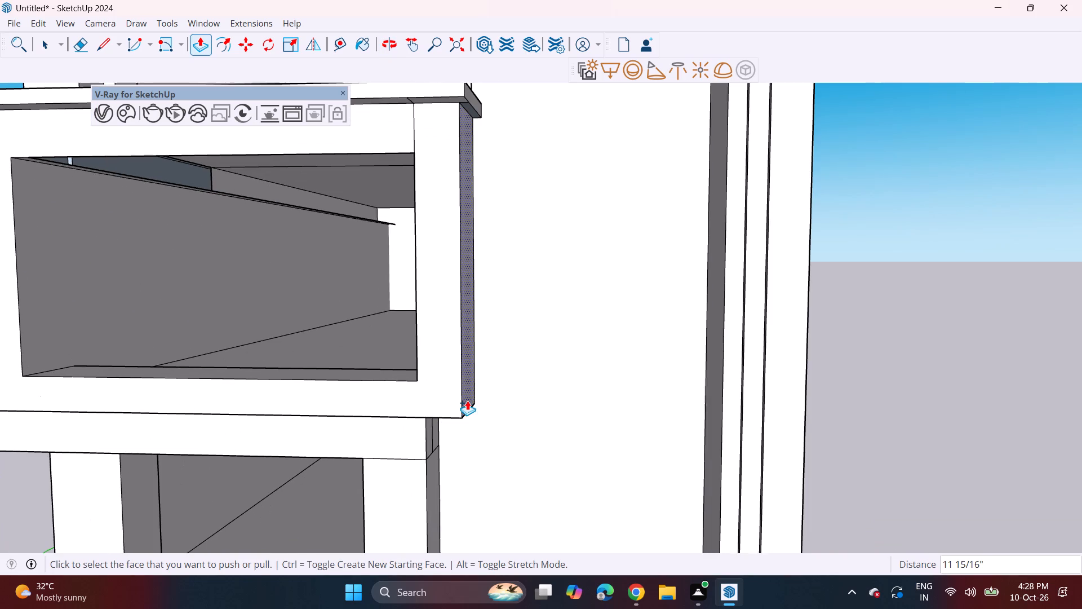
{"action": "left_click", "coordinate": [467, 400]}
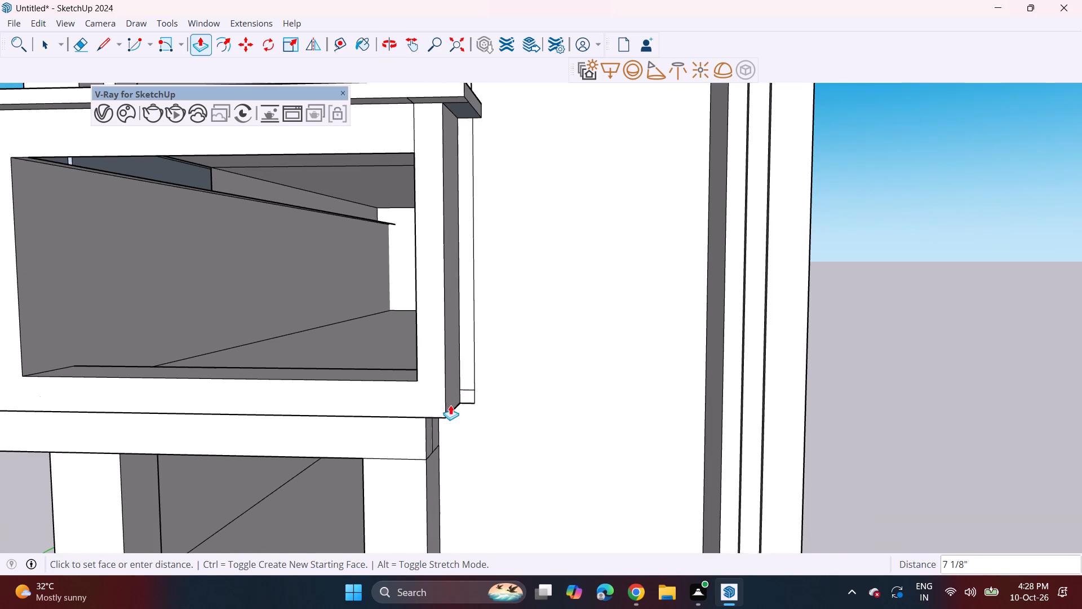
{"action": "left_click", "coordinate": [446, 403]}
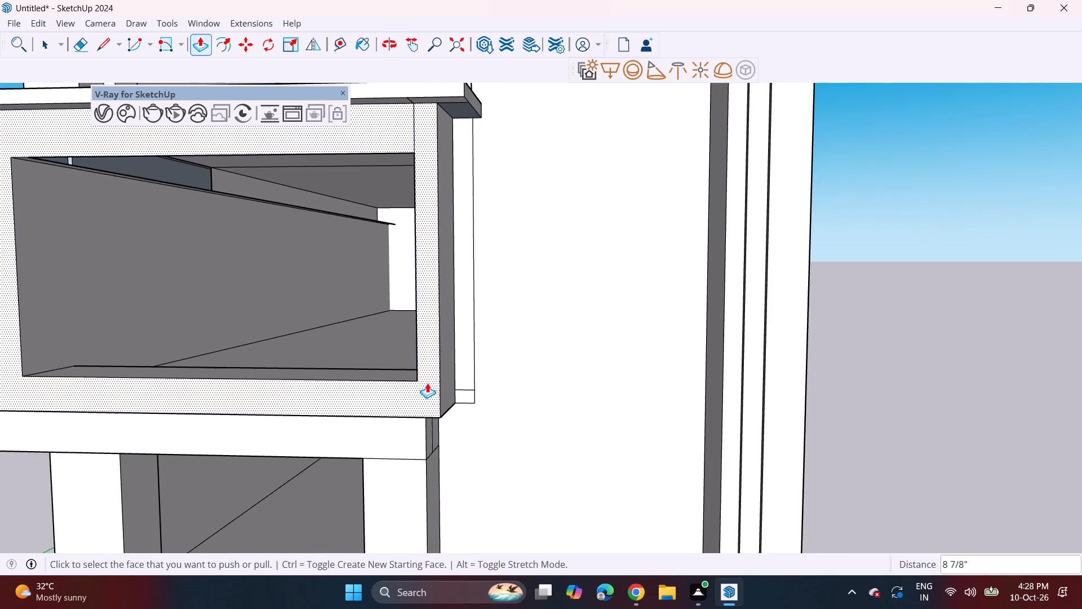
Extend the inner jamb of the middle-tier frame on the fin side 1' 3 1/2" into the opening.
{"action": "middle_click_drag", "start_coordinate": [440, 375], "coordinate": [503, 372]}
{"action": "scroll", "coordinate": [423, 372], "scroll_direction": "down", "scroll_amount": 4}
{"action": "middle_click_drag", "start_coordinate": [369, 363], "coordinate": [413, 376]}
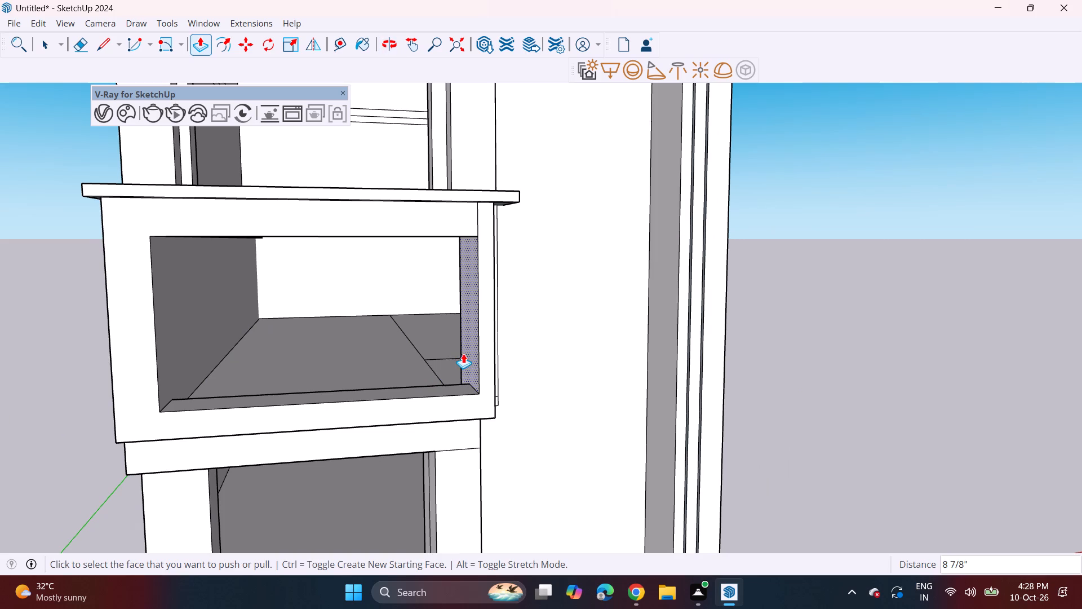
{"action": "left_click", "coordinate": [465, 354]}
{"action": "double_click", "coordinate": [442, 364]}
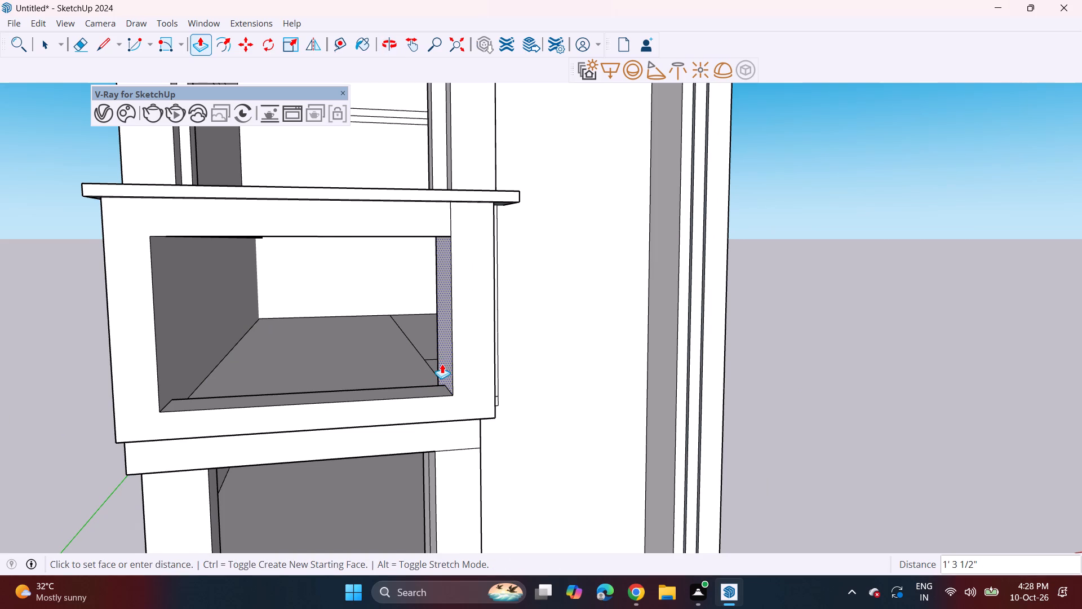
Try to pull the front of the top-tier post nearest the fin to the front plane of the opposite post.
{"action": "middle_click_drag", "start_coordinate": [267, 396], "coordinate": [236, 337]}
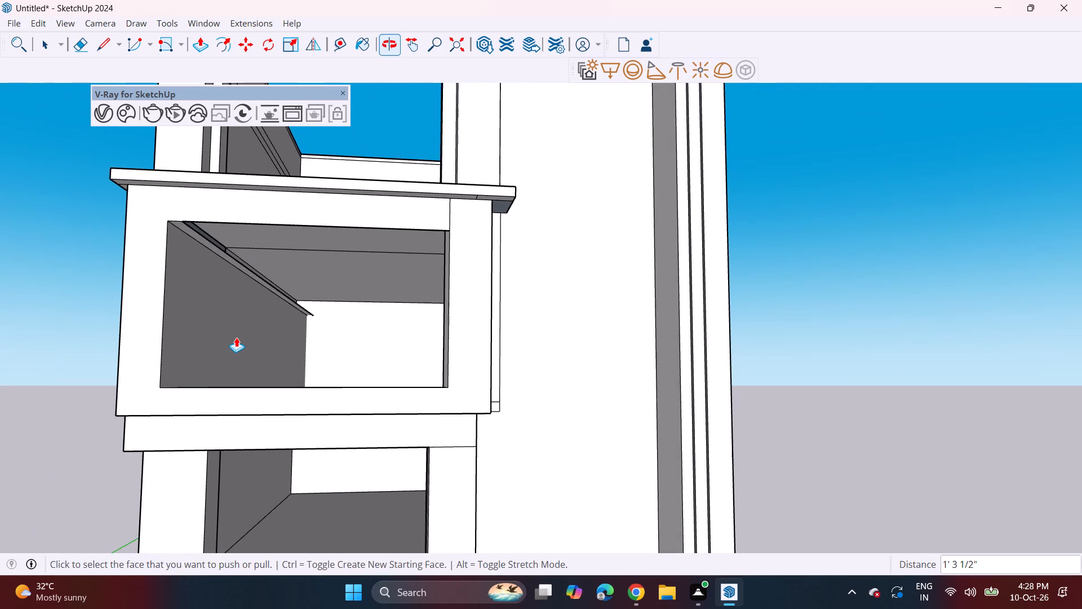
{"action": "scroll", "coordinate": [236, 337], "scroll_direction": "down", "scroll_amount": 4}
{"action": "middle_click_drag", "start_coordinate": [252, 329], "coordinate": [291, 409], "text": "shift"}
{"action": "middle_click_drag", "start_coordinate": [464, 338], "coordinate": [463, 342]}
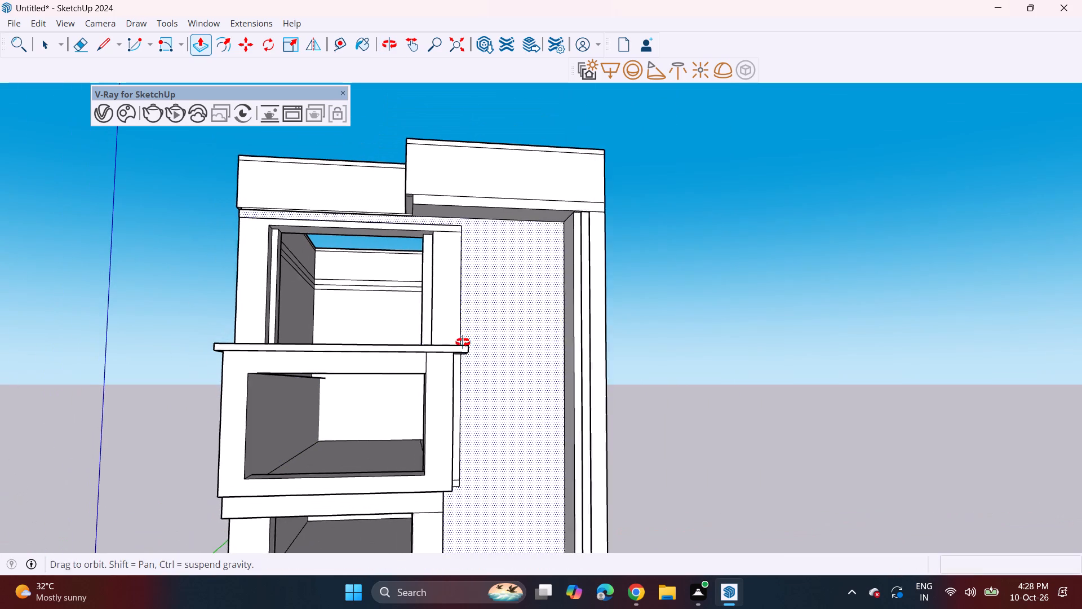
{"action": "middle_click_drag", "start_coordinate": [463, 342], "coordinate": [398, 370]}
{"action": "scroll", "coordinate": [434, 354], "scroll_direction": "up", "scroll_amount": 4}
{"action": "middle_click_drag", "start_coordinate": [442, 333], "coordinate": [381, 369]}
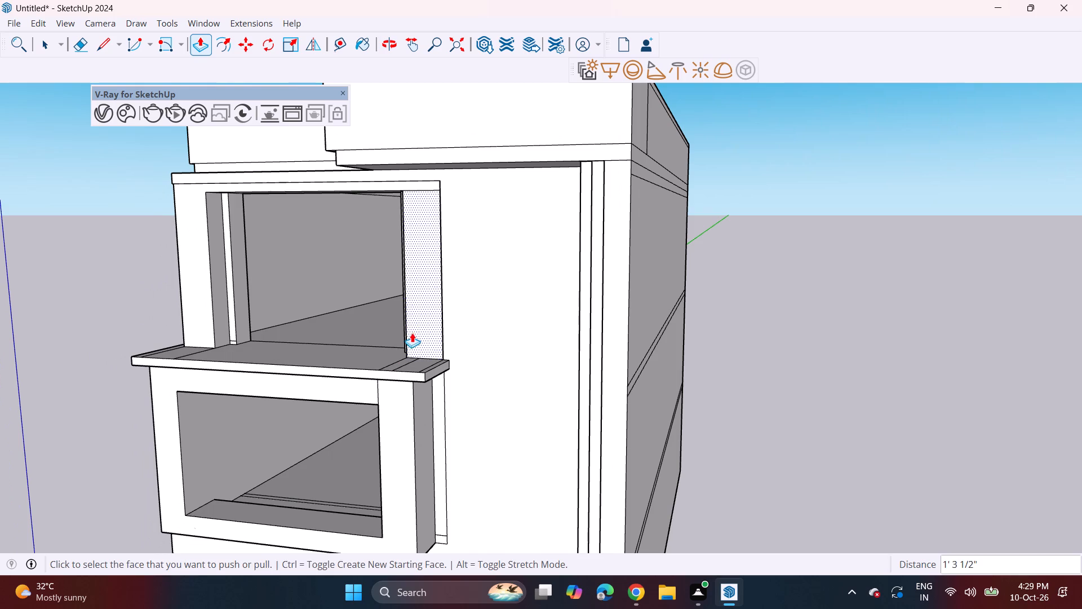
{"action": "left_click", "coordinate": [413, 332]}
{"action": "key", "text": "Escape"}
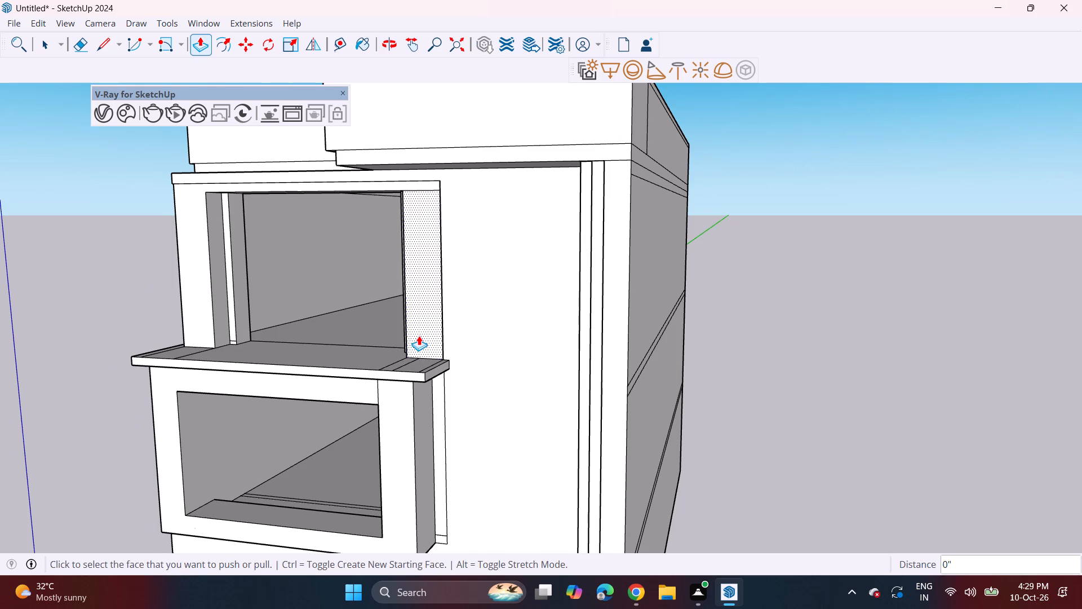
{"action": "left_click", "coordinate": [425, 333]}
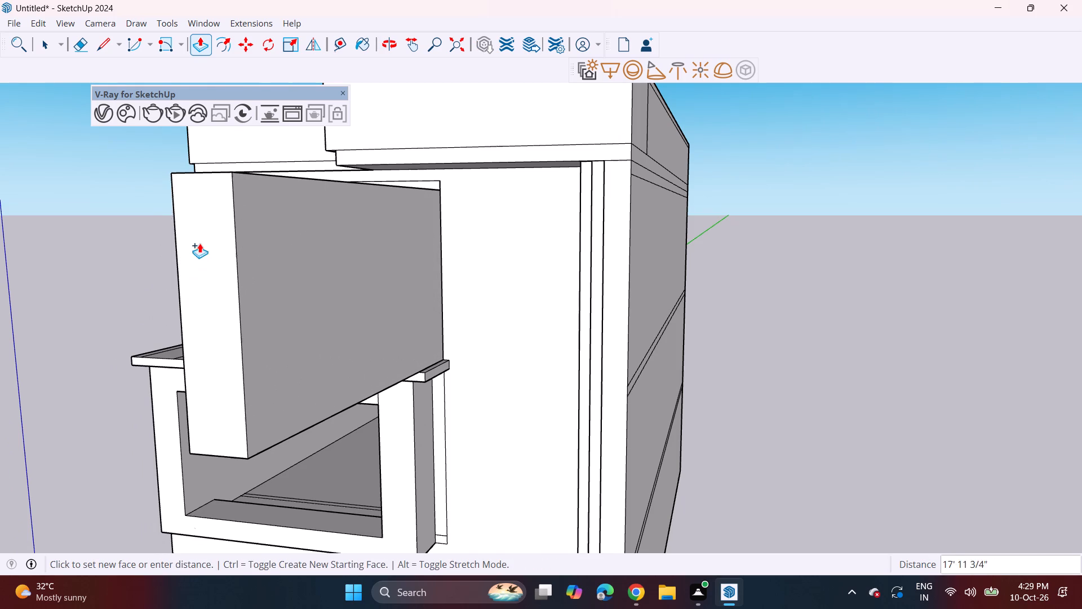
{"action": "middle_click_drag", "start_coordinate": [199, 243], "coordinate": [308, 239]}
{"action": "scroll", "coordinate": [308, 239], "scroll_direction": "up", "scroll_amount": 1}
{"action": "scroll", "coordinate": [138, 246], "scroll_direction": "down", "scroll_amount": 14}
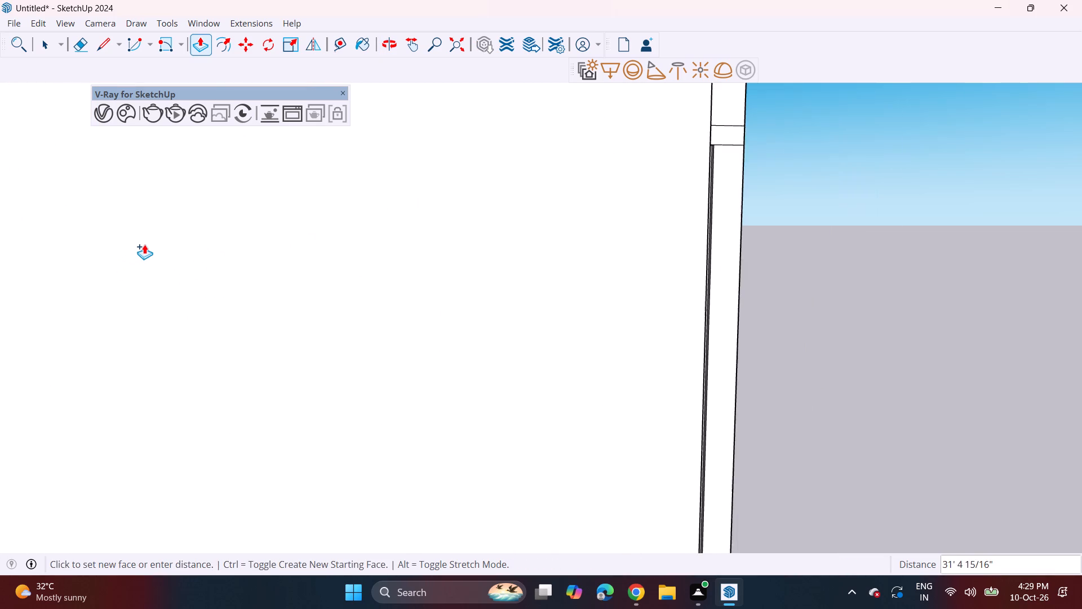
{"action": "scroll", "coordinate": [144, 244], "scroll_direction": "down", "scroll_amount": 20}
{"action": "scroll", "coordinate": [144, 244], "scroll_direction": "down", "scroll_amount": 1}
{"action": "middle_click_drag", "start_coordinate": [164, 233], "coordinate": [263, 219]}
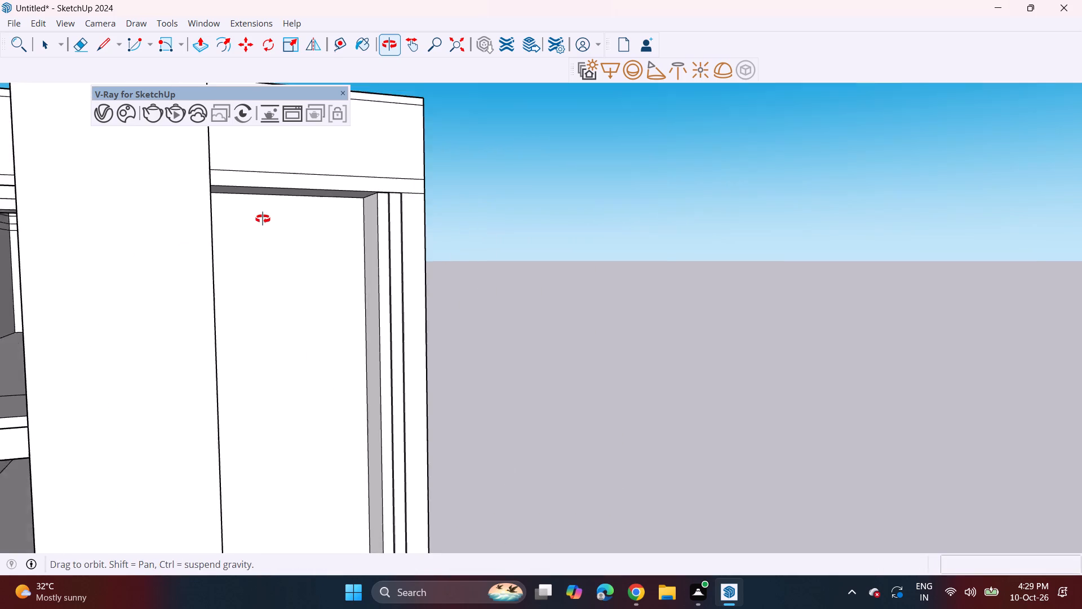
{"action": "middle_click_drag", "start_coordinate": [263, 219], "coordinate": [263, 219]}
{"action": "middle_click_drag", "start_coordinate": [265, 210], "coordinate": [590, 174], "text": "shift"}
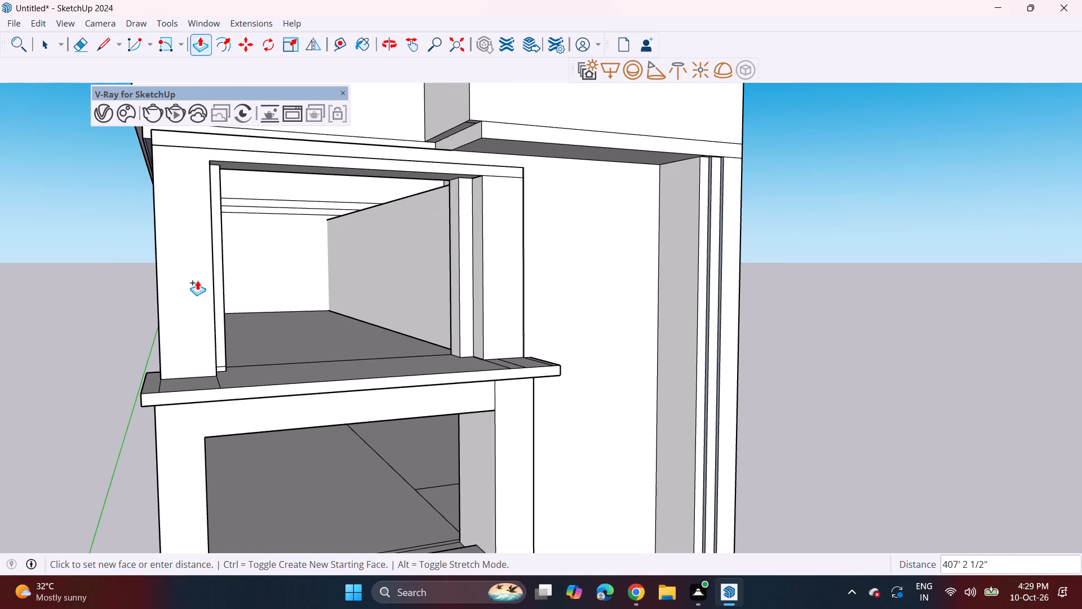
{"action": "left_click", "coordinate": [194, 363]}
Erase the leftover outline edges on the wall beside the middle-tier frame's pushed-in side.
{"action": "middle_click_drag", "start_coordinate": [525, 302], "coordinate": [255, 330]}
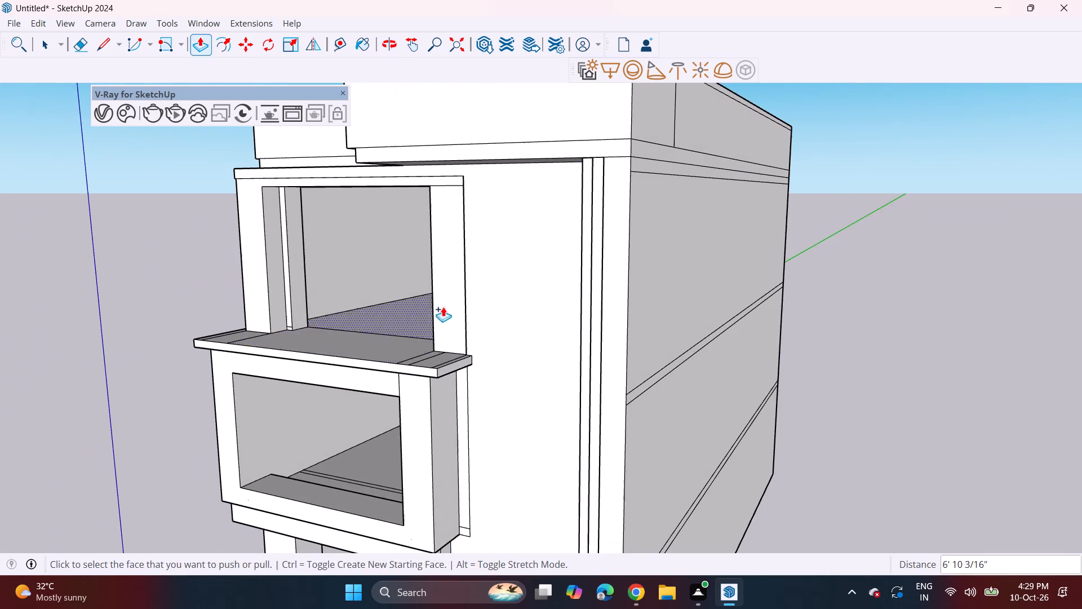
{"action": "middle_click_drag", "start_coordinate": [425, 311], "coordinate": [954, 277]}
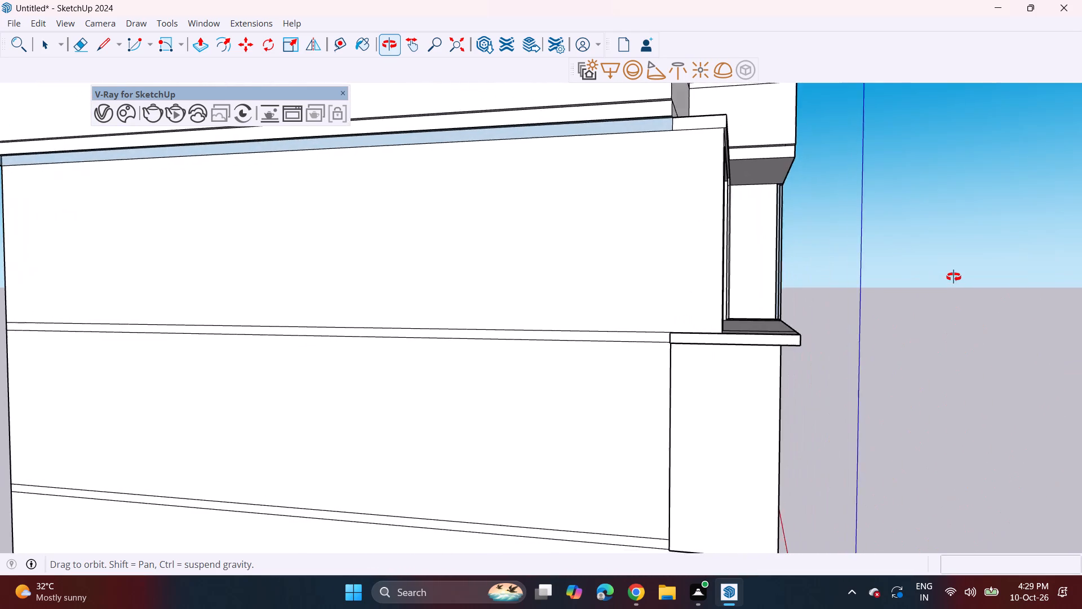
{"action": "middle_click_drag", "start_coordinate": [954, 277], "coordinate": [731, 301]}
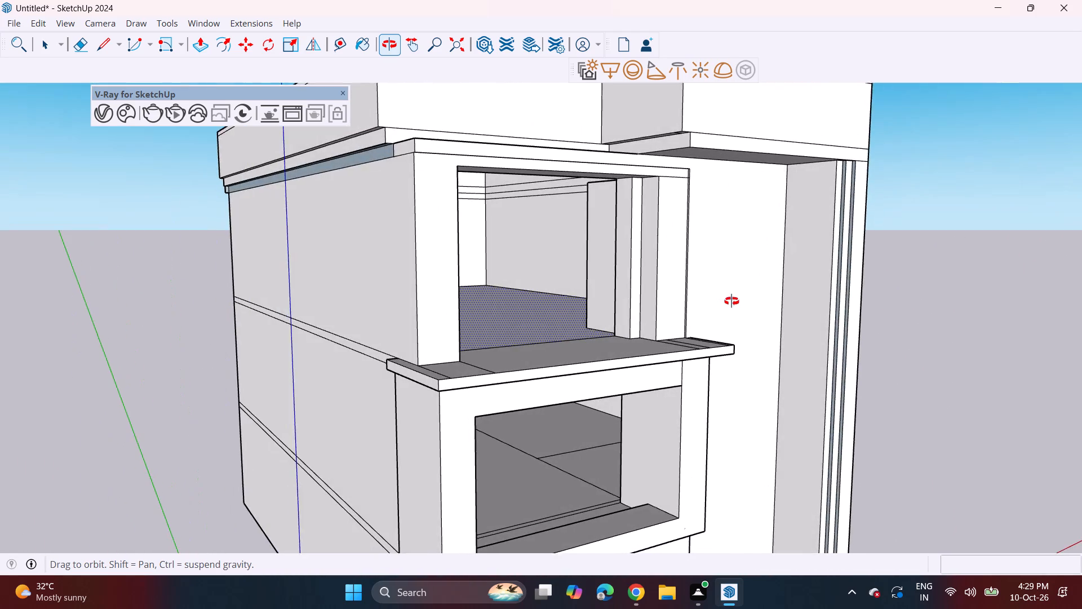
{"action": "middle_click_drag", "start_coordinate": [731, 301], "coordinate": [393, 308]}
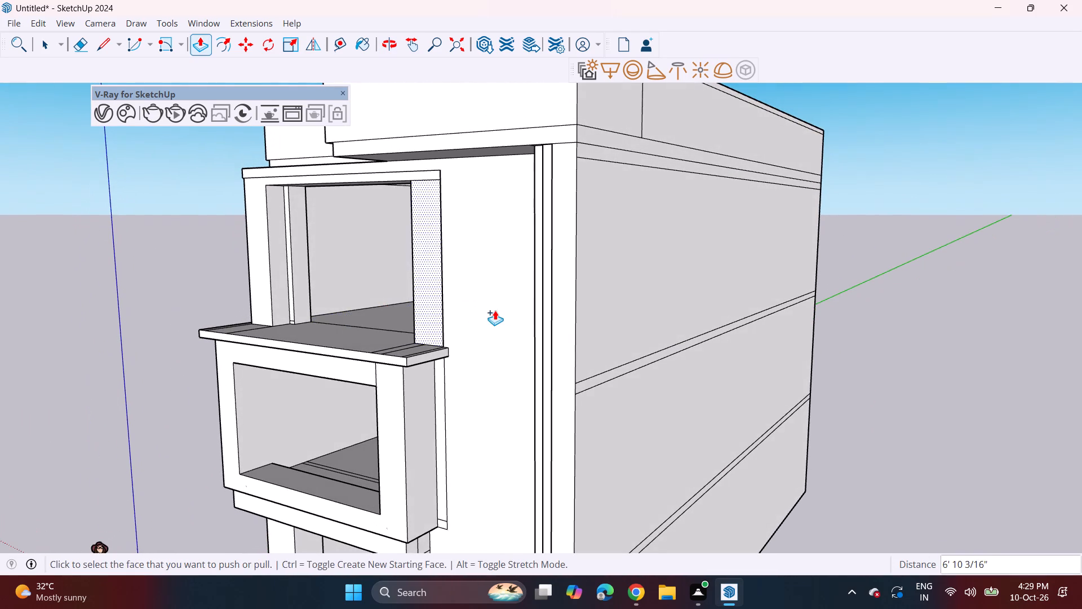
{"action": "scroll", "coordinate": [474, 326], "scroll_direction": "down", "scroll_amount": 4}
{"action": "middle_click_drag", "start_coordinate": [464, 414], "coordinate": [455, 353], "text": "shift"}
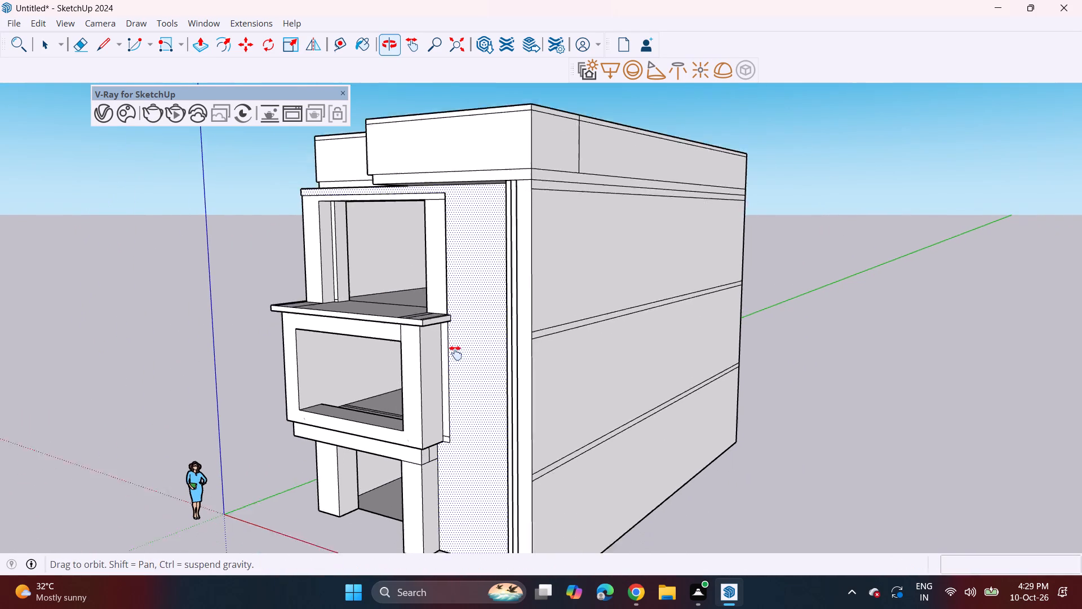
{"action": "middle_click_drag", "start_coordinate": [455, 353], "coordinate": [455, 322], "text": "shift"}
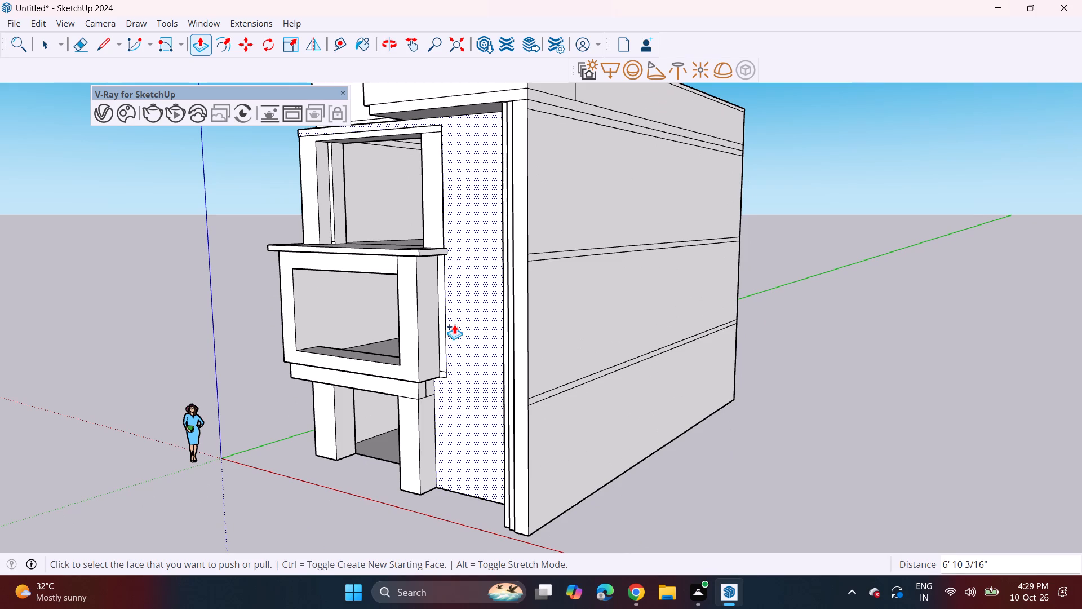
{"action": "scroll", "coordinate": [455, 372], "scroll_direction": "up", "scroll_amount": 2}
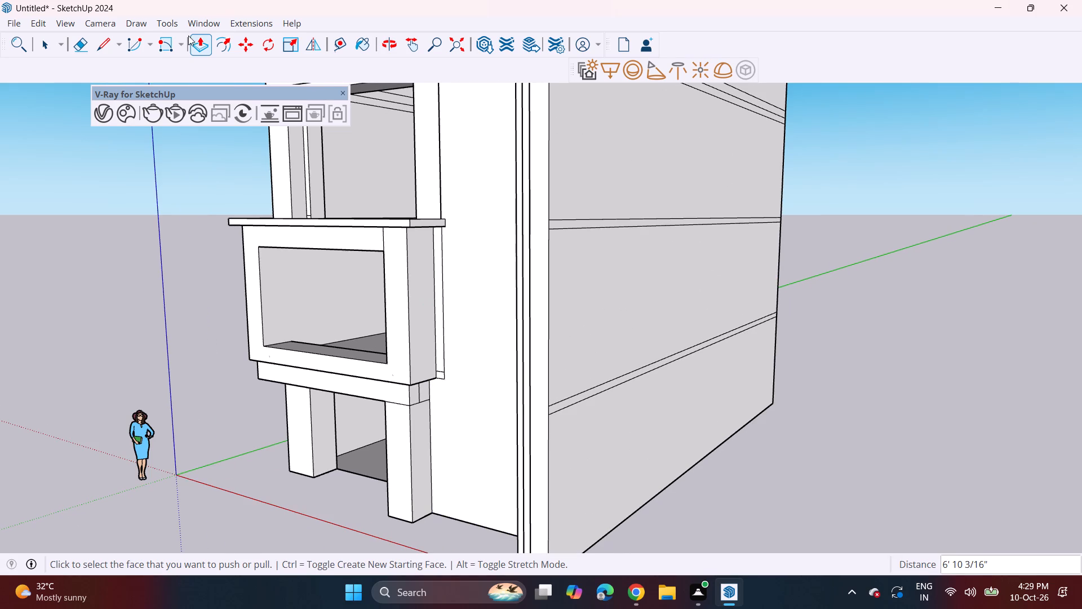
{"action": "left_click", "coordinate": [86, 48]}
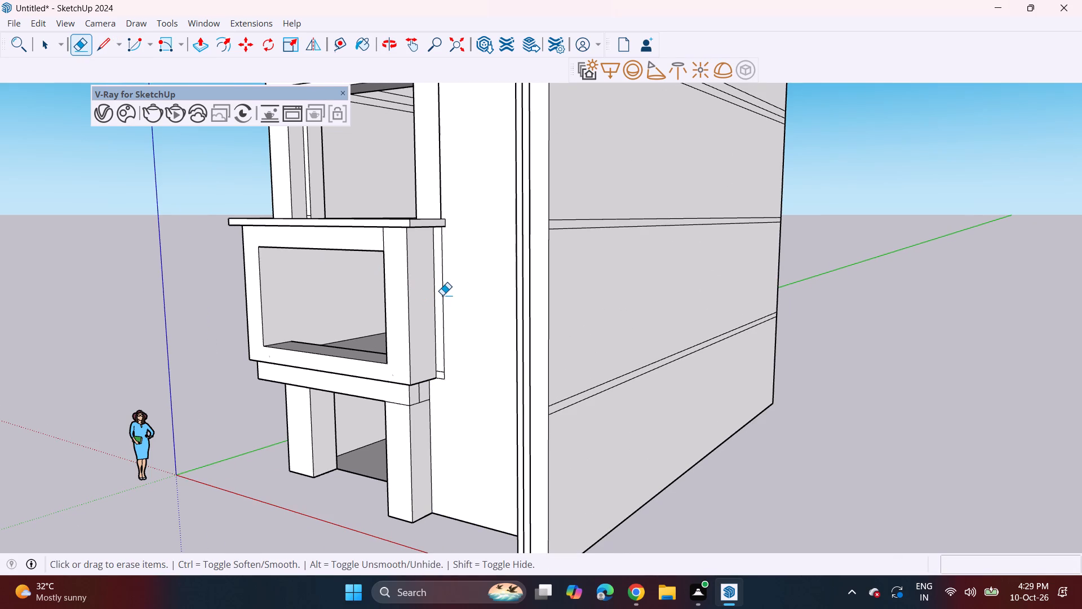
{"action": "left_click", "coordinate": [442, 295]}
{"action": "left_click_drag", "start_coordinate": [442, 371], "coordinate": [442, 378]}
{"action": "left_click", "coordinate": [442, 381]}
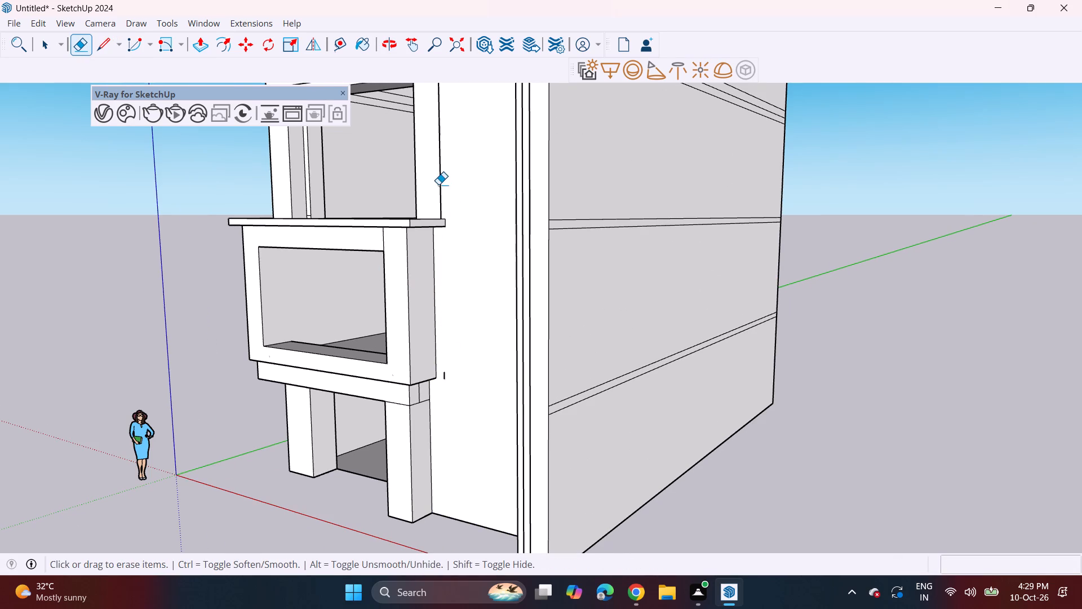
{"action": "left_click", "coordinate": [436, 186]}
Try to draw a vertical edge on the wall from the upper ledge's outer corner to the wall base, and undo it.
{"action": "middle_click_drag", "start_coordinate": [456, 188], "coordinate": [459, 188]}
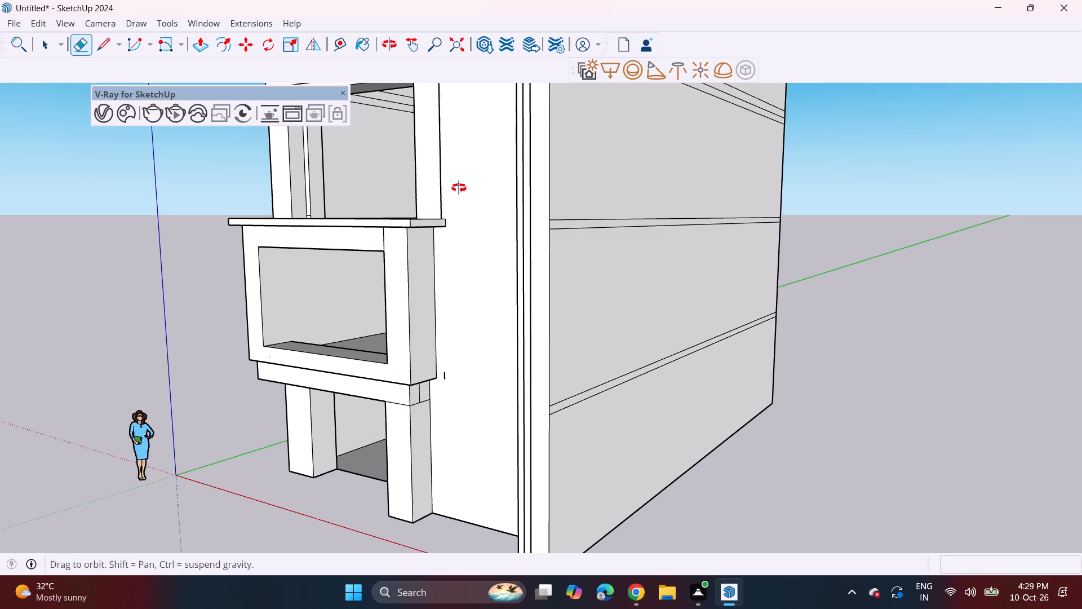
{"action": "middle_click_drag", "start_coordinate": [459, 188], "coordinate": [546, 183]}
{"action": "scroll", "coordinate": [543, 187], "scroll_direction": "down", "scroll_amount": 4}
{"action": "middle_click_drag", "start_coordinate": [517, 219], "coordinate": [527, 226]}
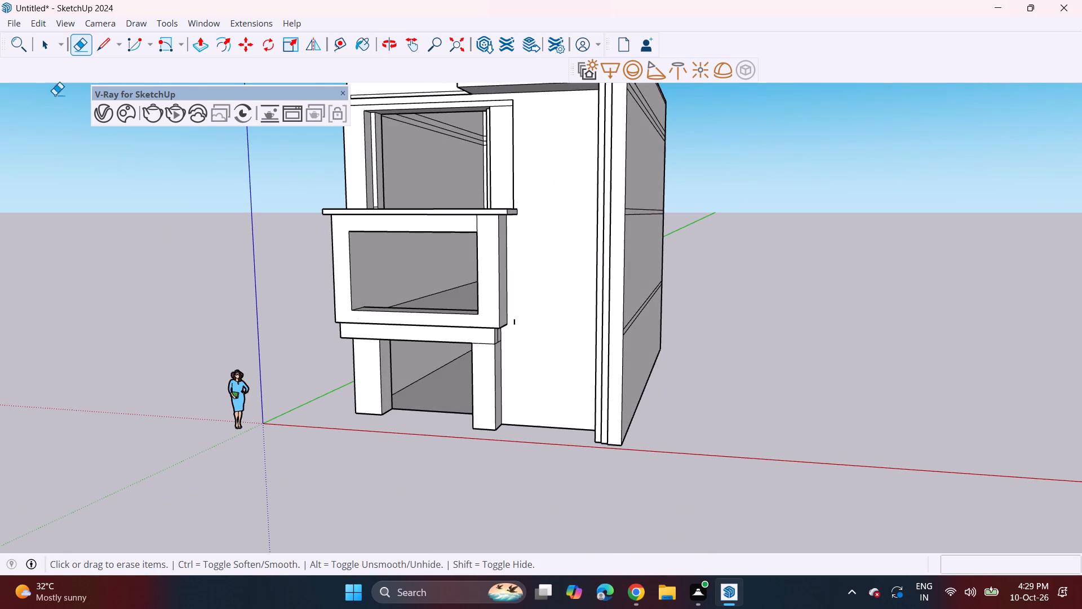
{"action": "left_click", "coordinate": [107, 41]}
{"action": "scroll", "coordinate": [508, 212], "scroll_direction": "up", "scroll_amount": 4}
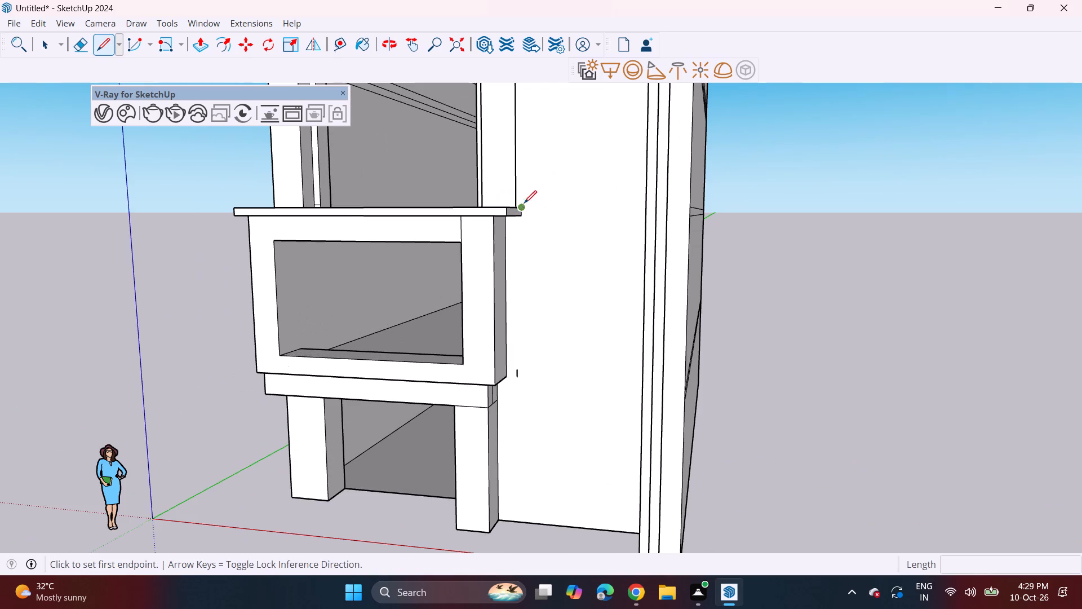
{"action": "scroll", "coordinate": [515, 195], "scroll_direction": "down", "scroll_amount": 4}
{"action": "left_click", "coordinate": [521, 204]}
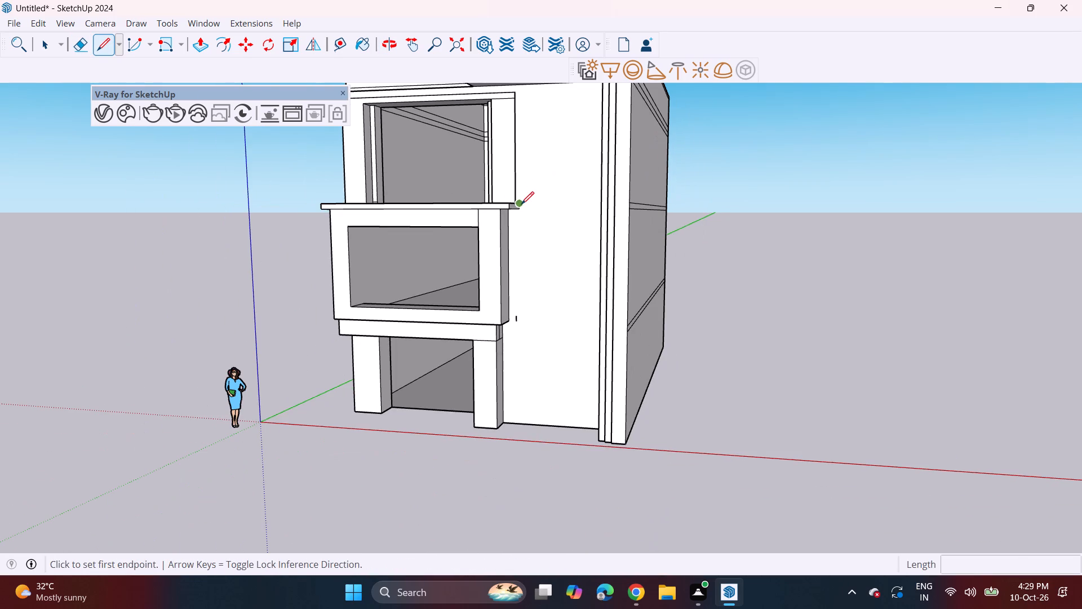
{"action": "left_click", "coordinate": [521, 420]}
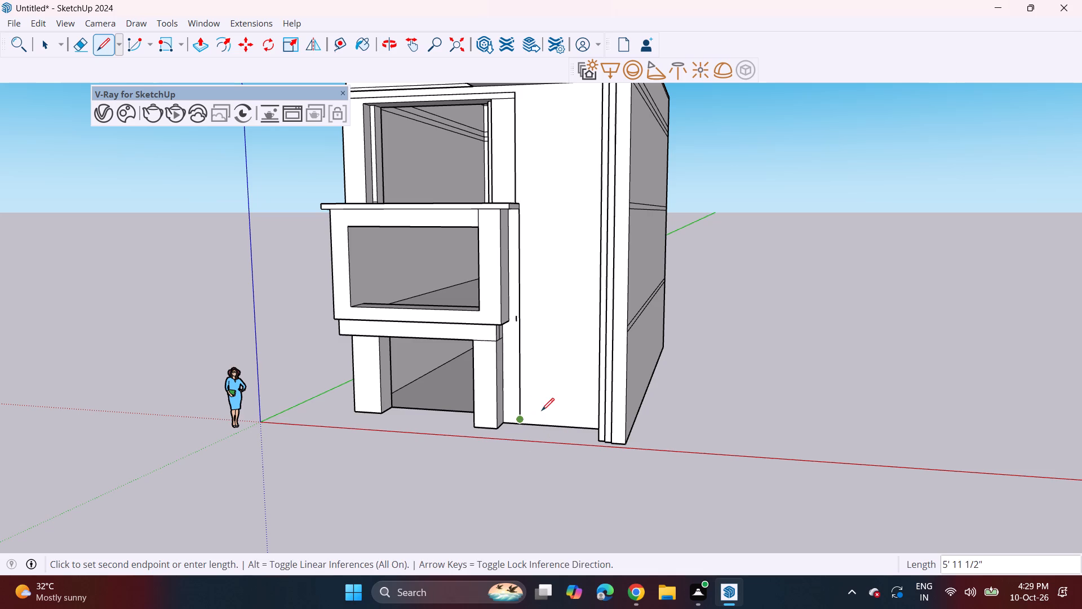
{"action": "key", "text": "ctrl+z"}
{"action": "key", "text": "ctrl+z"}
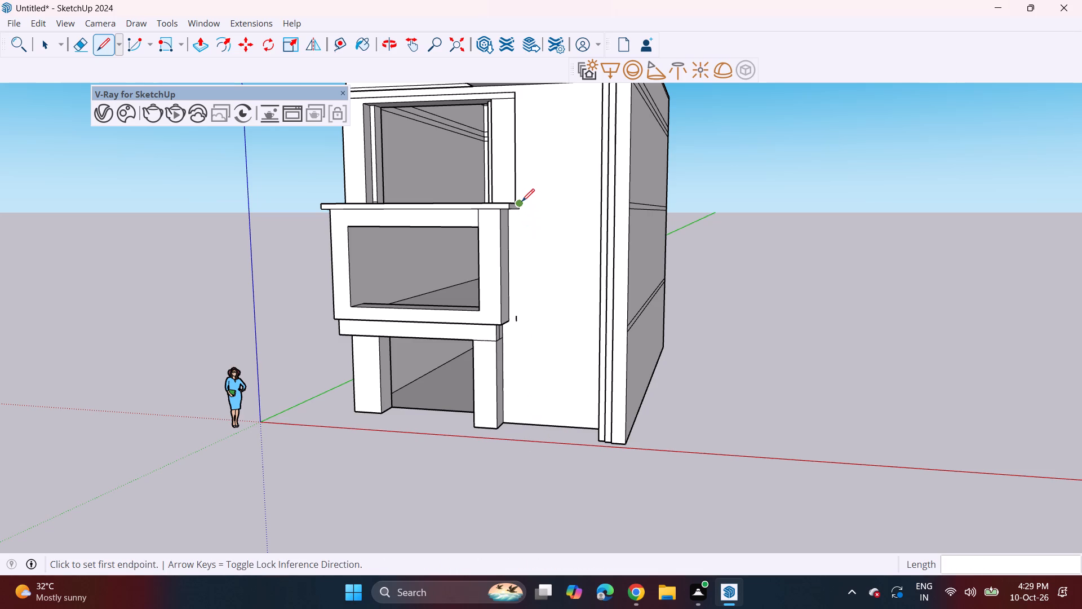
Draw a 21' vertical line on the wall from the upper ledge's outer corner down to the wall's bottom edge.
{"action": "left_click", "coordinate": [522, 201]}
{"action": "left_click", "coordinate": [523, 421]}
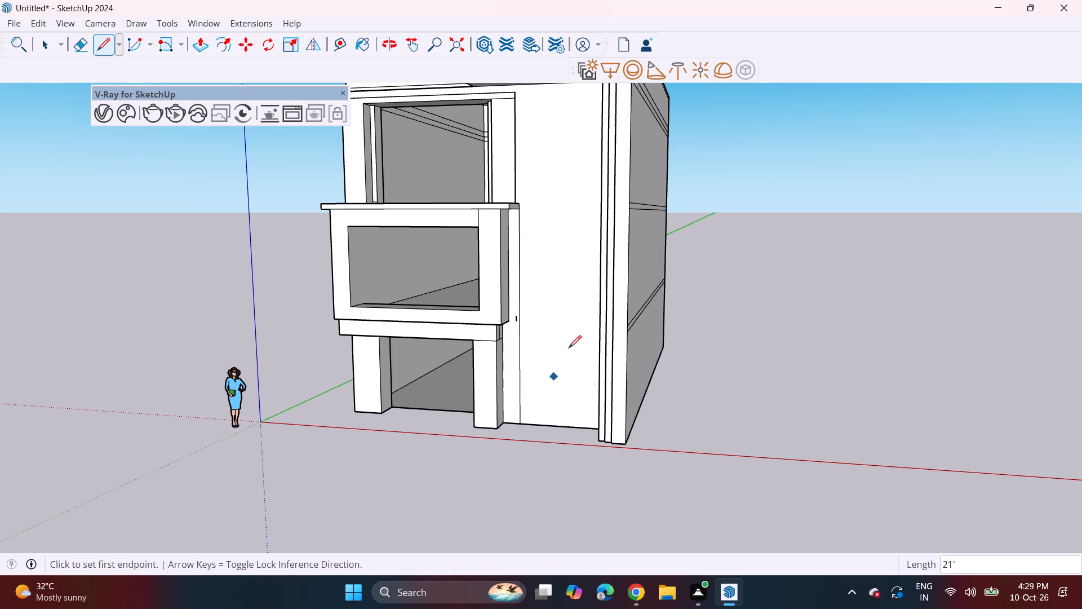
{"action": "middle_click_drag", "start_coordinate": [517, 195], "coordinate": [489, 368]}
{"action": "scroll", "coordinate": [501, 381], "scroll_direction": "up", "scroll_amount": 8}
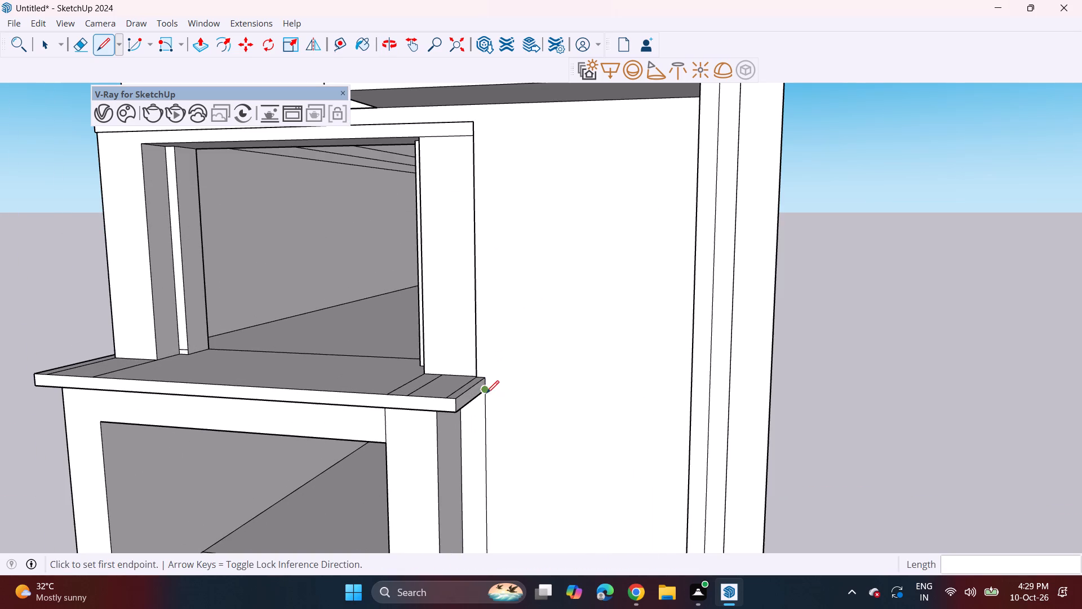
Draw a vertical line about 11' 1 9/16" long on the wall from the upper ledge's outer corner to the wall's top edge.
{"action": "left_click", "coordinate": [489, 392]}
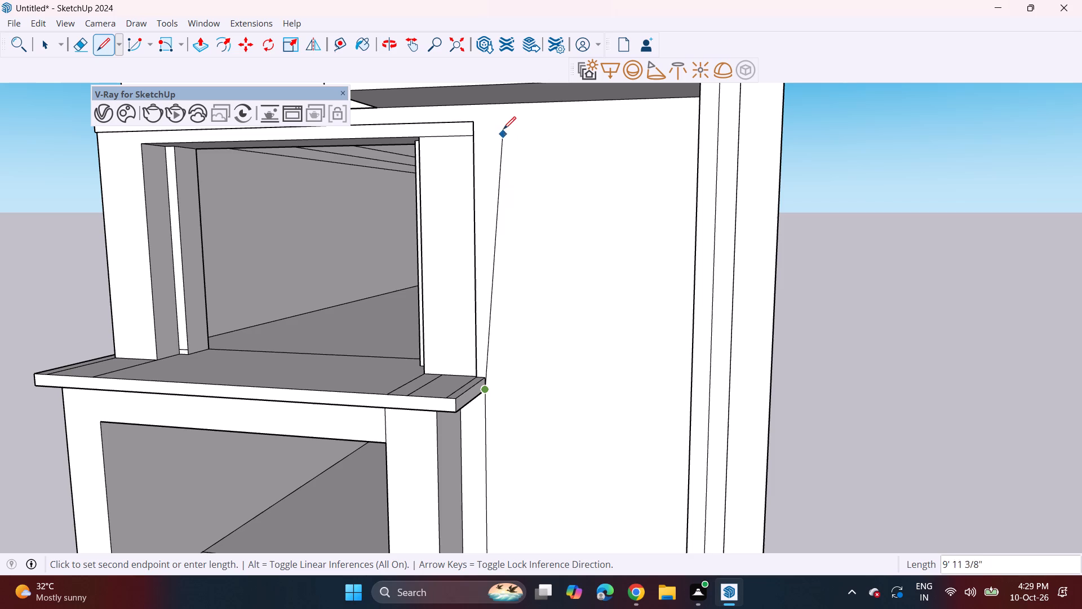
{"action": "double_click", "coordinate": [488, 104]}
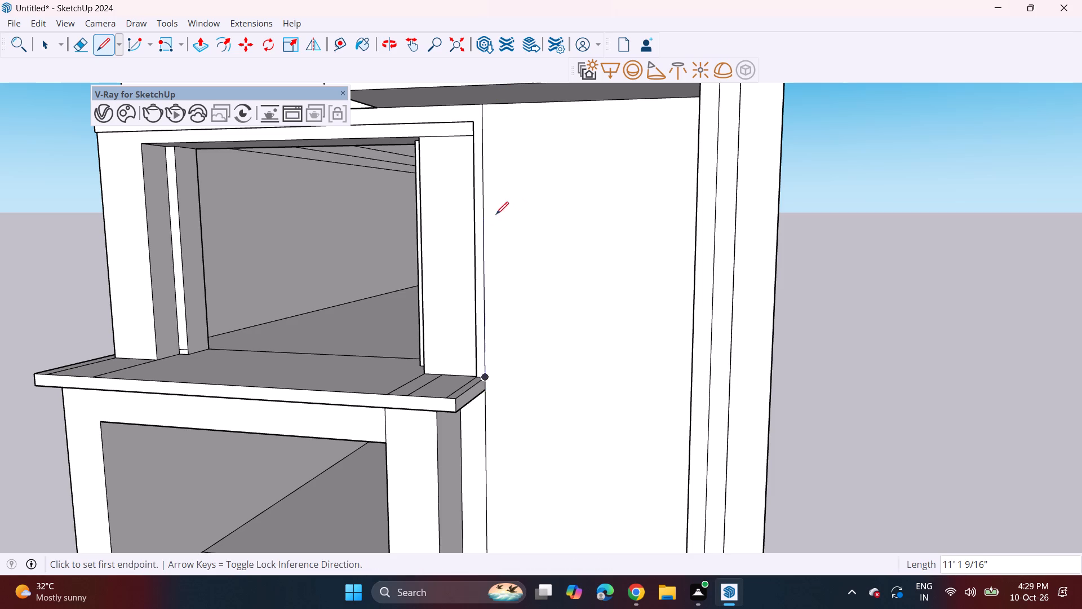
Erase the short seam across the top-tier post's head and the narrow strip of wall face above and beside the top-tier frame.
{"action": "key", "text": "space"}
{"action": "key", "text": "e"}
{"action": "left_click_drag", "start_coordinate": [453, 118], "coordinate": [454, 127]}
{"action": "left_click", "coordinate": [456, 135]}
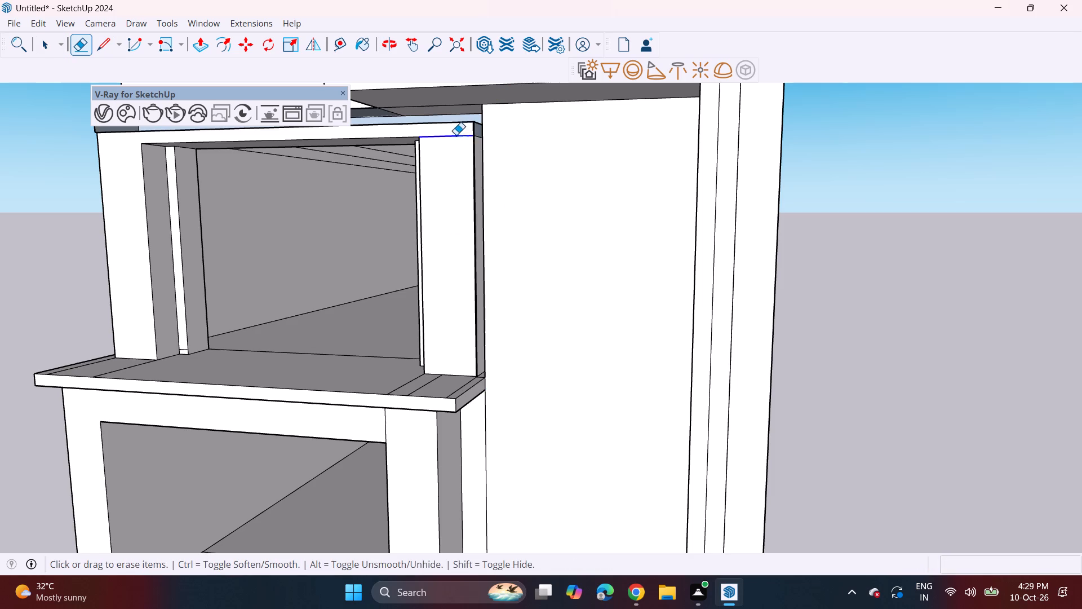
{"action": "key", "text": "ctrl+z"}
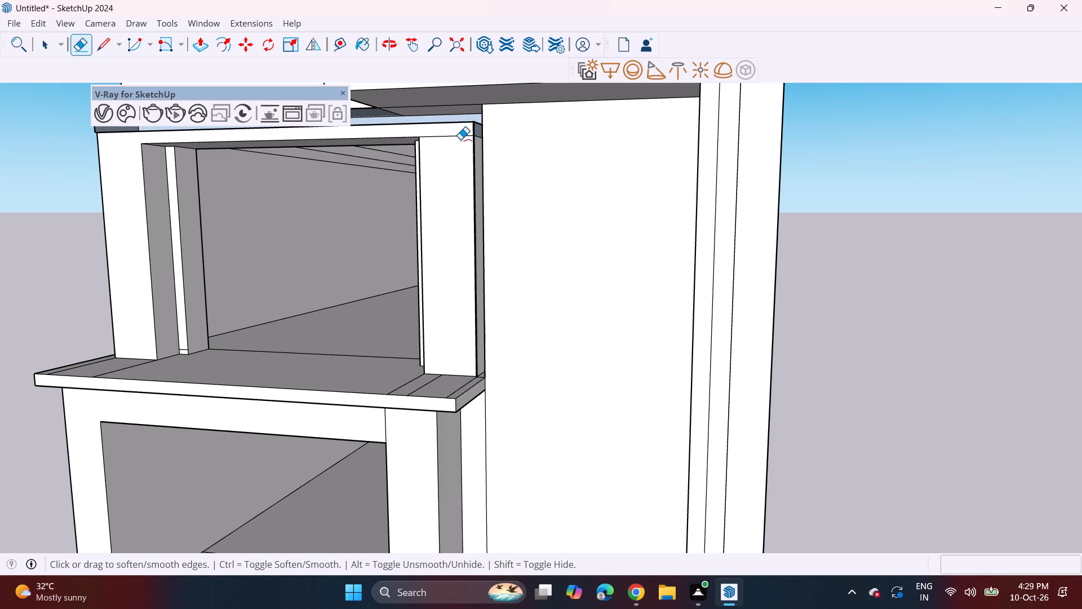
{"action": "key", "text": "ctrl+z"}
{"action": "left_click_drag", "start_coordinate": [465, 133], "coordinate": [465, 140]}
{"action": "left_click", "coordinate": [474, 149]}
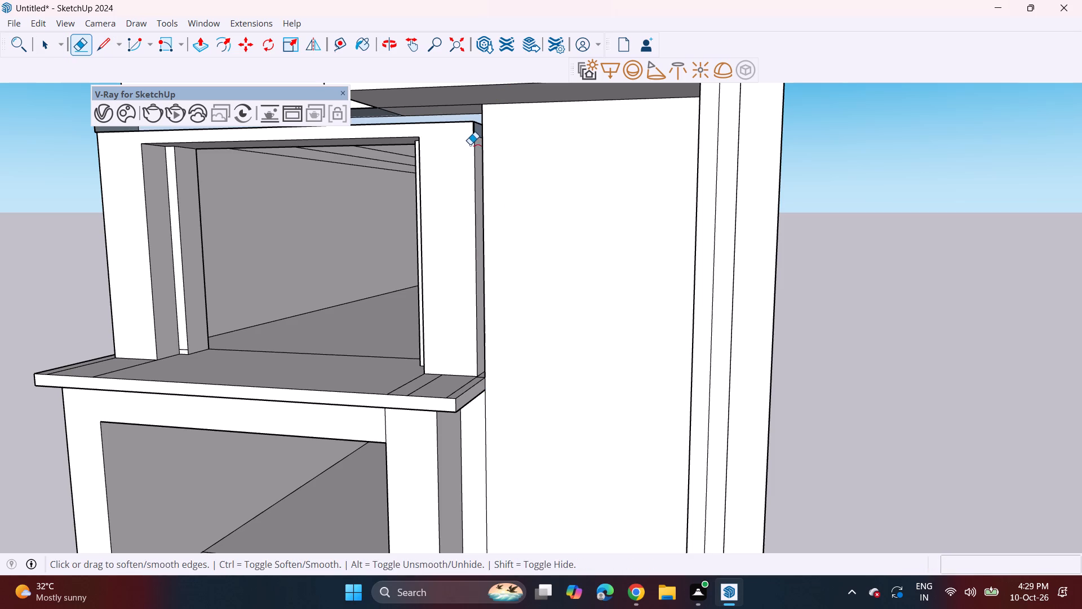
{"action": "key", "text": "ctrl+z"}
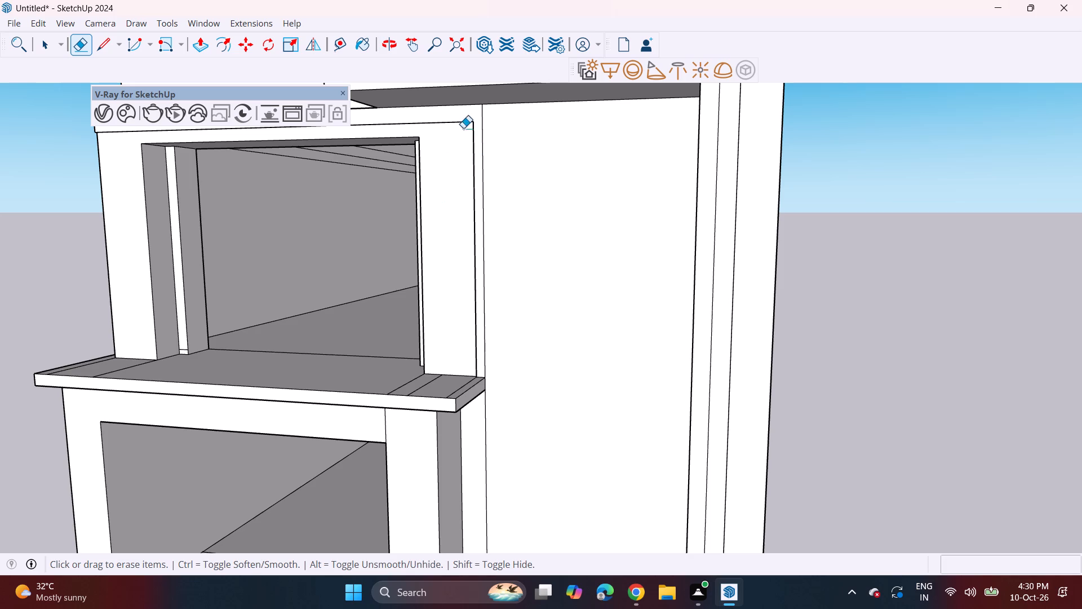
{"action": "left_click", "coordinate": [466, 121]}
{"action": "key", "text": "ctrl+z"}
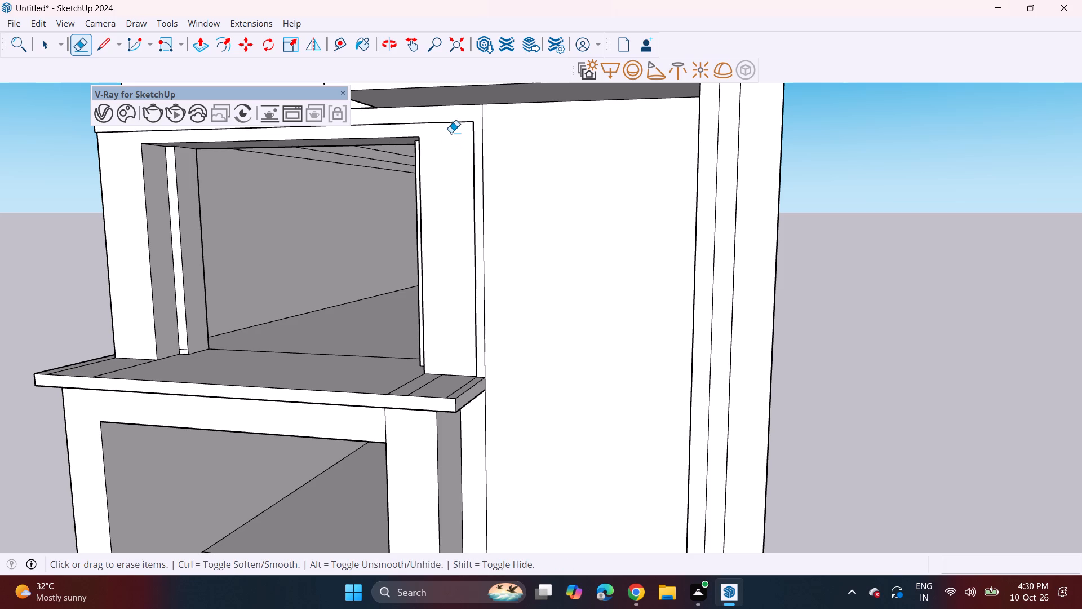
{"action": "left_click", "coordinate": [457, 123]}
Pull the recessed strip around the top-tier frame 2' 6 15/16" to the front edge of the post.
{"action": "middle_click_drag", "start_coordinate": [446, 166], "coordinate": [618, 174]}
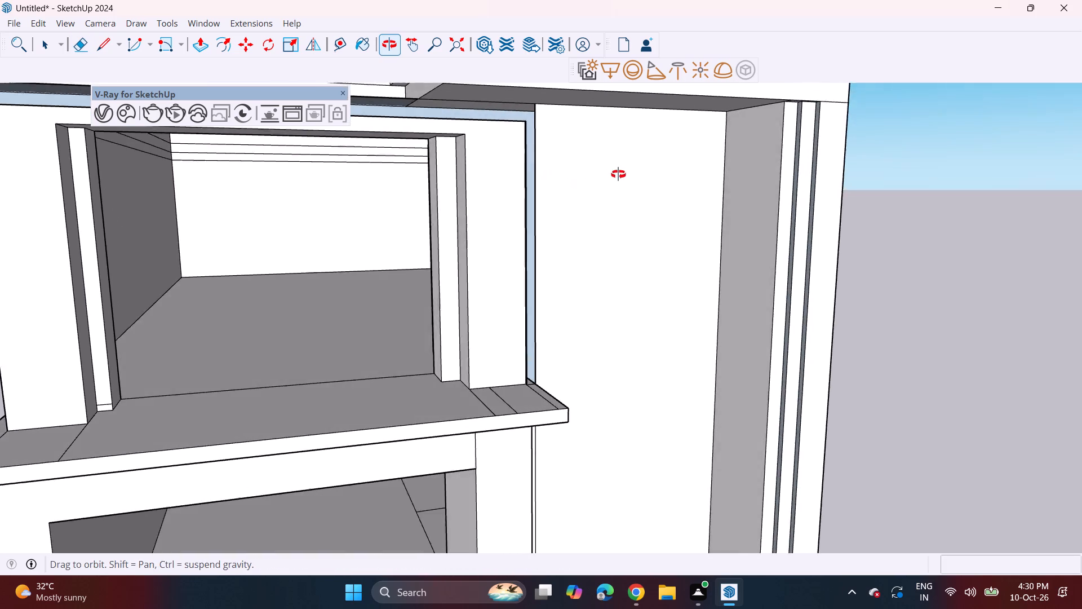
{"action": "middle_click_drag", "start_coordinate": [618, 174], "coordinate": [594, 155]}
{"action": "key", "text": "space"}
{"action": "key", "text": "p"}
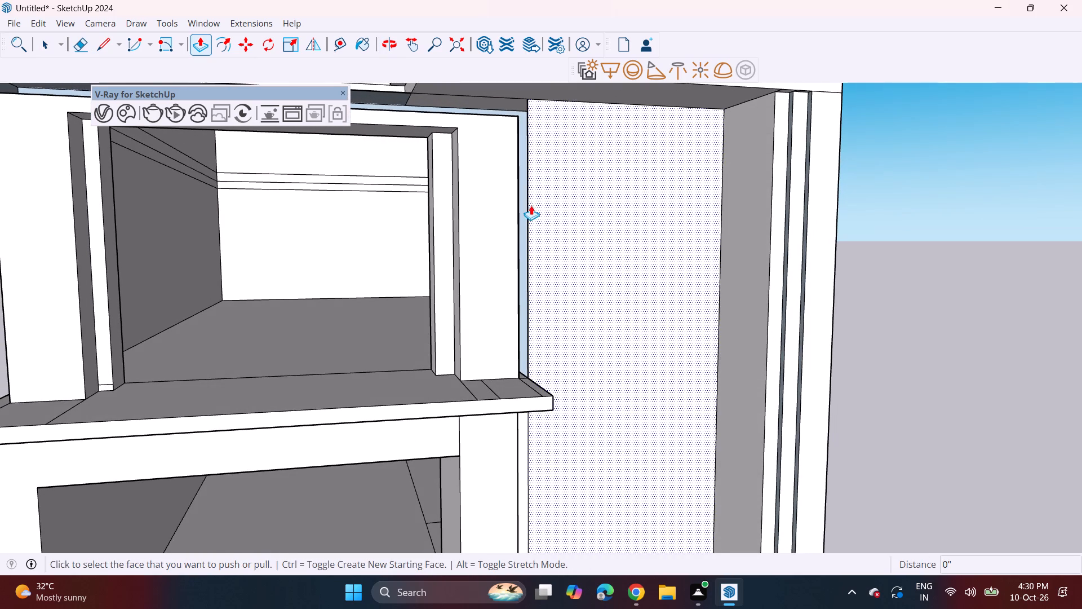
{"action": "left_click", "coordinate": [525, 223]}
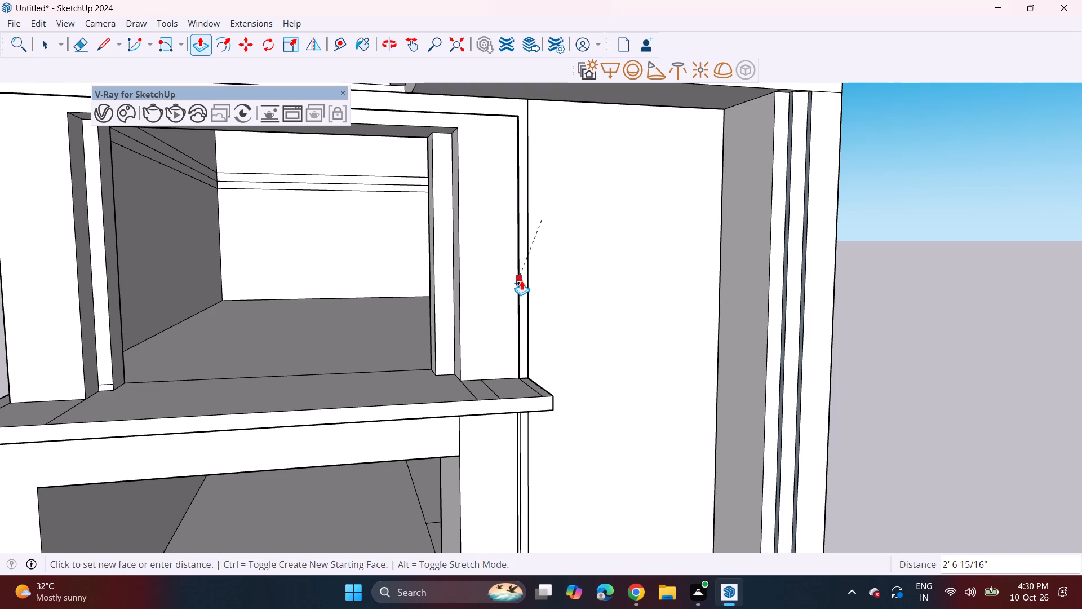
{"action": "left_click_drag", "start_coordinate": [521, 280], "coordinate": [526, 280]}
Pull the tall wall panel between the frames and the corner fin forward about 1' 9".
{"action": "middle_click_drag", "start_coordinate": [594, 267], "coordinate": [494, 260]}
{"action": "scroll", "coordinate": [497, 231], "scroll_direction": "down", "scroll_amount": 11}
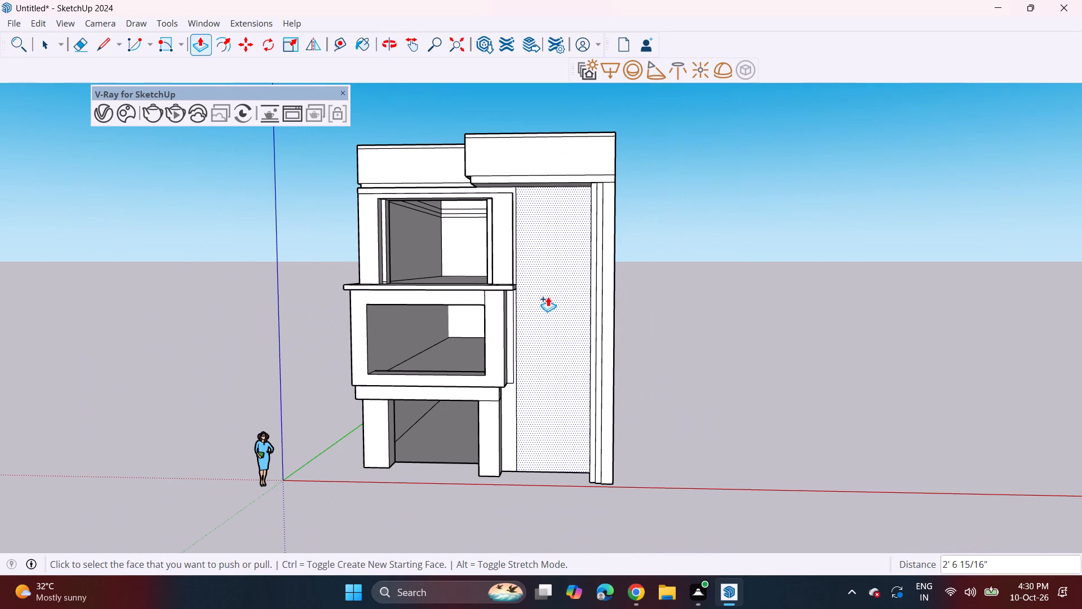
{"action": "left_click", "coordinate": [548, 297]}
{"action": "middle_click_drag", "start_coordinate": [526, 269], "coordinate": [904, 292]}
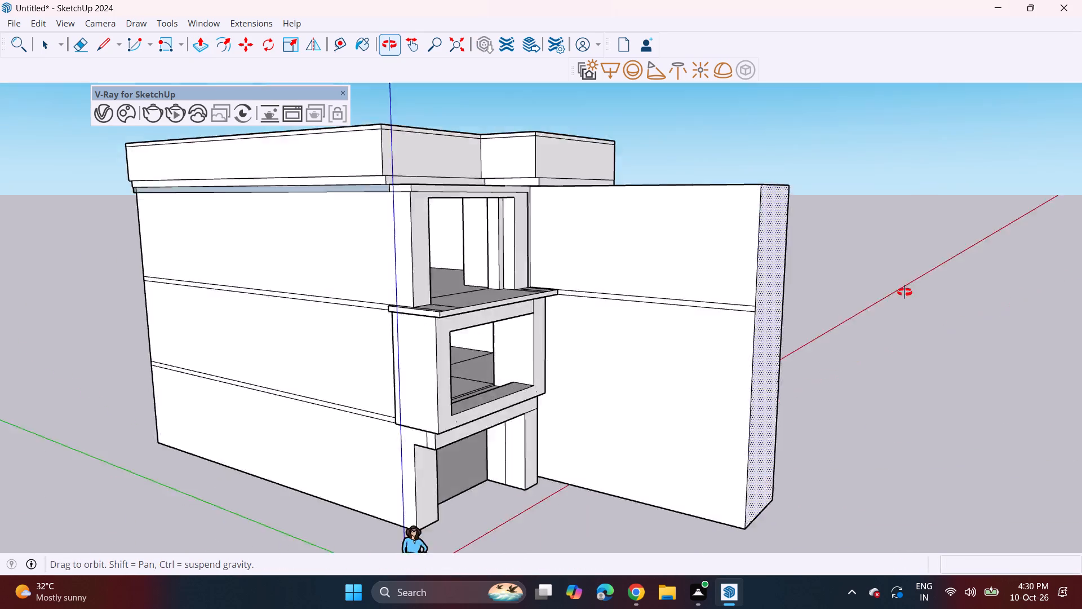
{"action": "middle_click_drag", "start_coordinate": [904, 292], "coordinate": [980, 290]}
{"action": "left_click", "coordinate": [564, 284]}
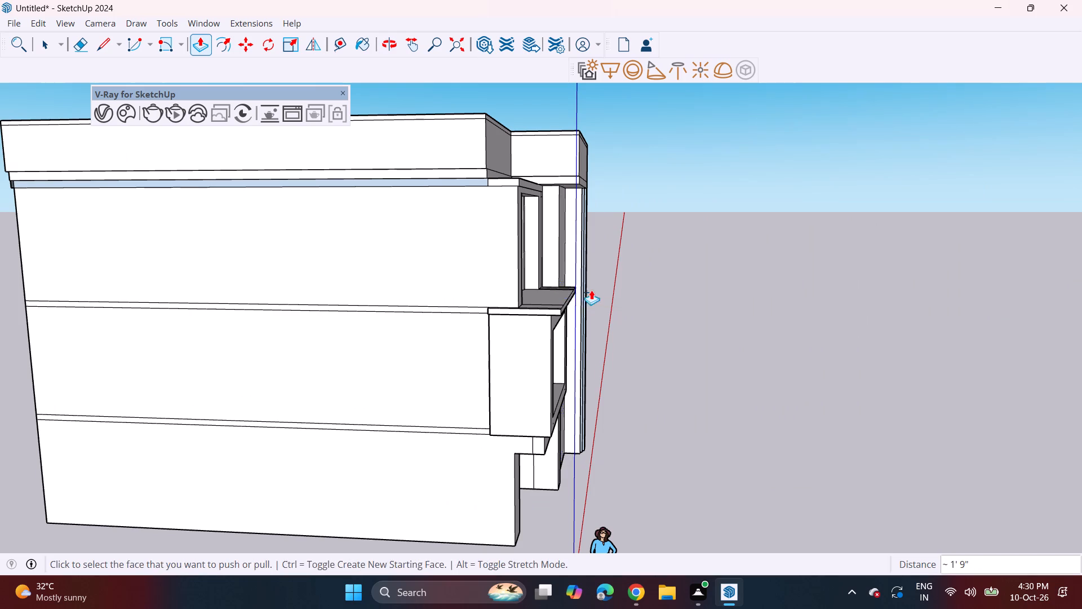
Pull the wall panel's side face above the upper ledge 4 1/4" towards the top-tier post.
{"action": "middle_click_drag", "start_coordinate": [598, 292], "coordinate": [243, 228]}
{"action": "middle_click_drag", "start_coordinate": [715, 294], "coordinate": [620, 321]}
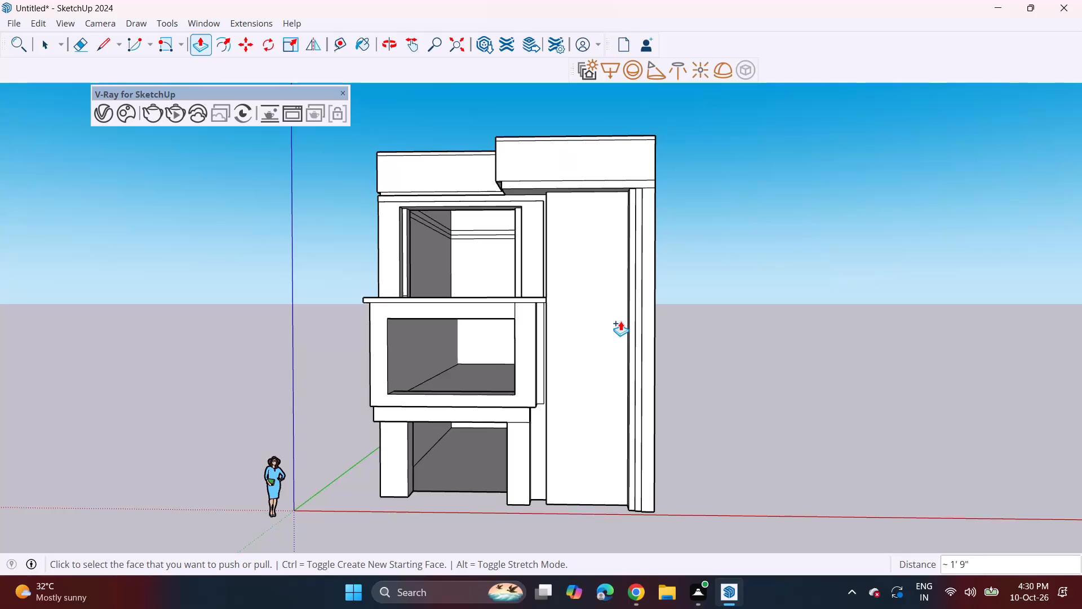
{"action": "scroll", "coordinate": [571, 352], "scroll_direction": "up", "scroll_amount": 4}
{"action": "scroll", "coordinate": [540, 306], "scroll_direction": "up", "scroll_amount": 2}
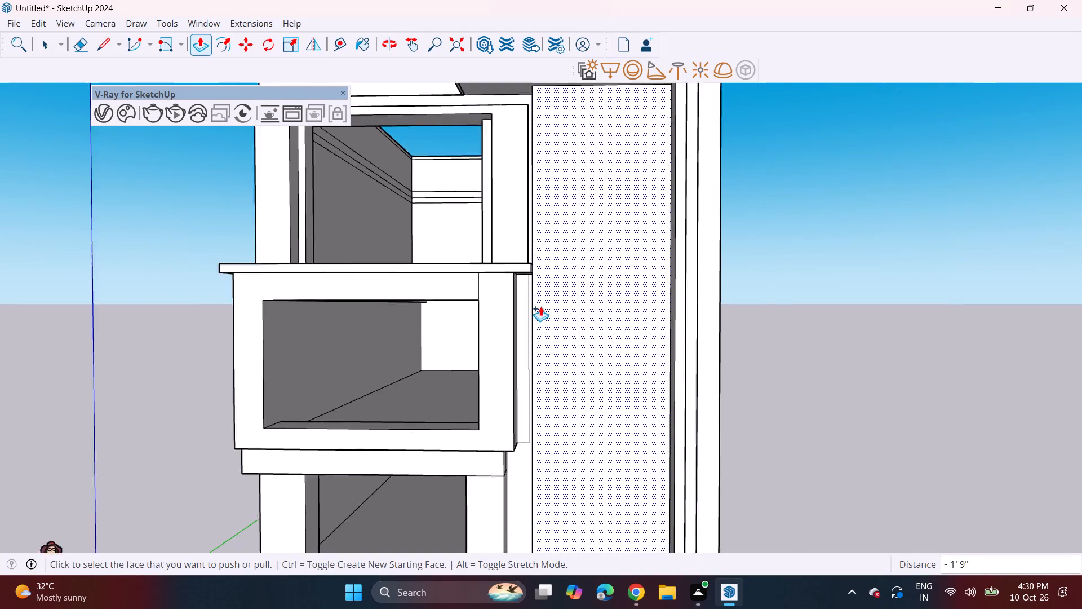
{"action": "scroll", "coordinate": [540, 306], "scroll_direction": "up", "scroll_amount": 2}
{"action": "middle_click_drag", "start_coordinate": [535, 315], "coordinate": [552, 393]}
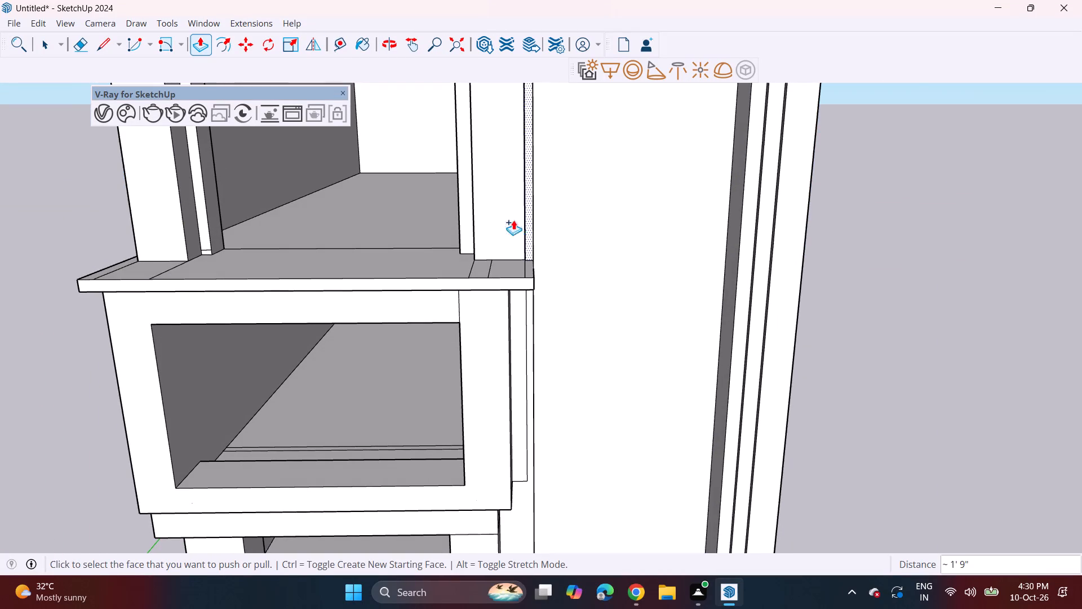
{"action": "scroll", "coordinate": [507, 228], "scroll_direction": "down", "scroll_amount": 4}
{"action": "middle_click_drag", "start_coordinate": [544, 208], "coordinate": [666, 244]}
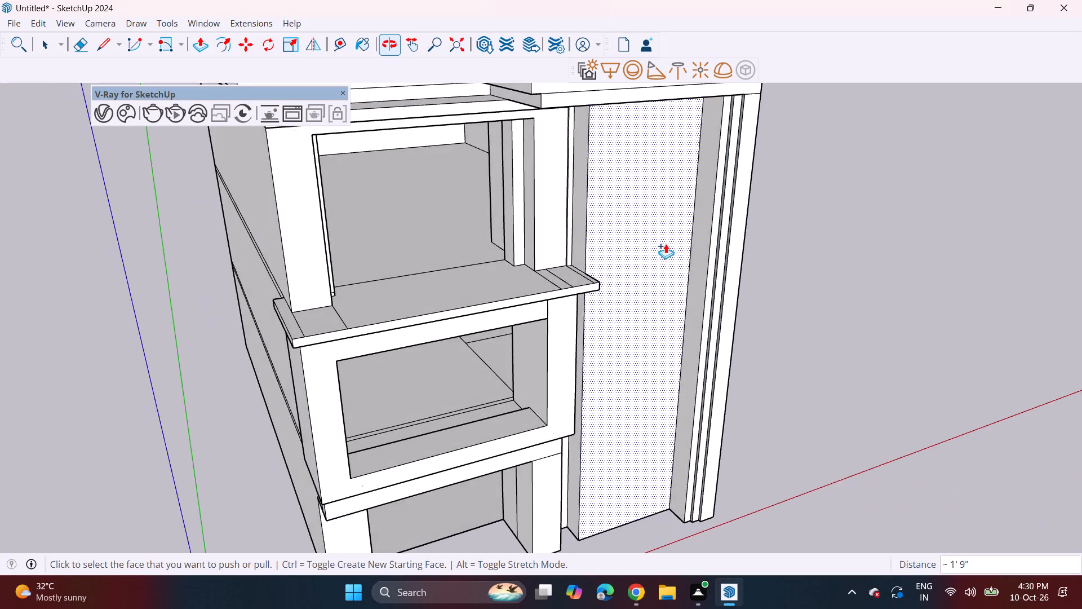
{"action": "middle_click_drag", "start_coordinate": [666, 244], "coordinate": [679, 246]}
{"action": "scroll", "coordinate": [583, 242], "scroll_direction": "up", "scroll_amount": 4}
{"action": "left_click", "coordinate": [574, 253]}
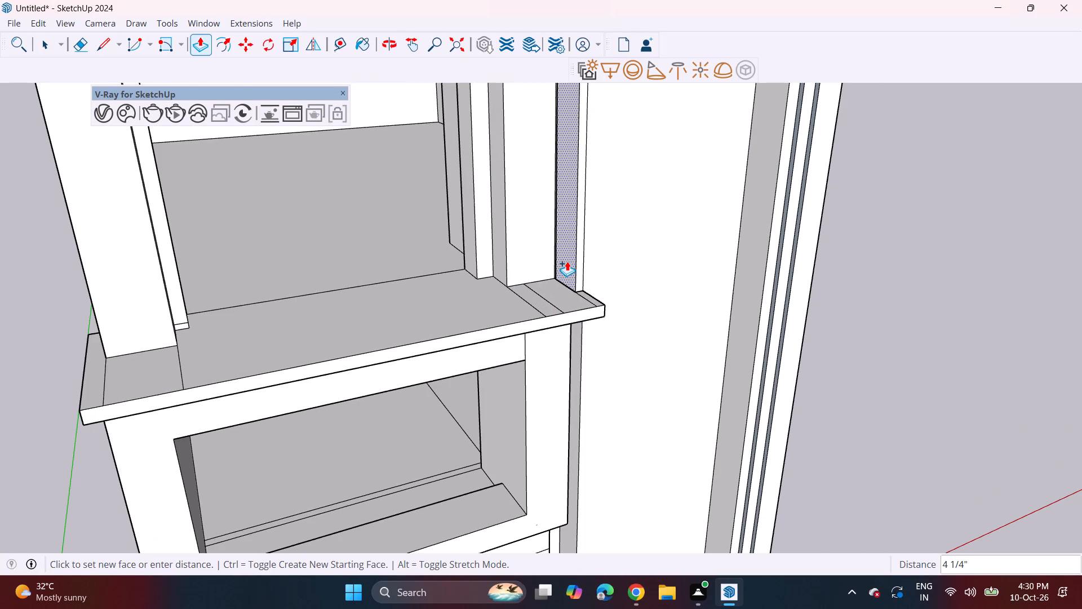
{"action": "left_click", "coordinate": [567, 261]}
Erase the leftover vertical edge on the wall panel's front above the ledge.
{"action": "middle_click_drag", "start_coordinate": [597, 288], "coordinate": [498, 218]}
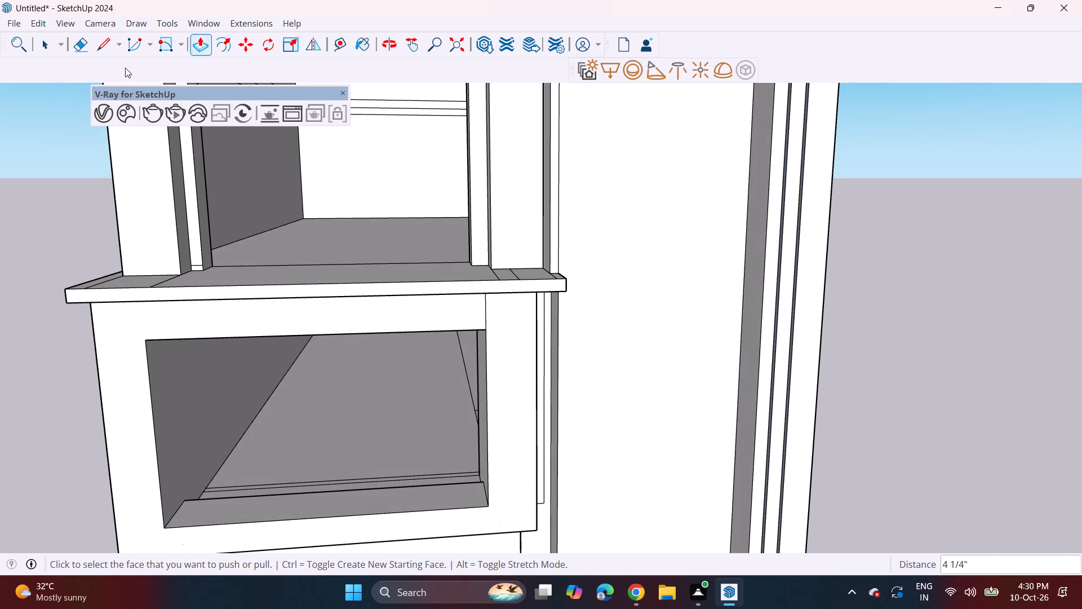
{"action": "left_click", "coordinate": [81, 51]}
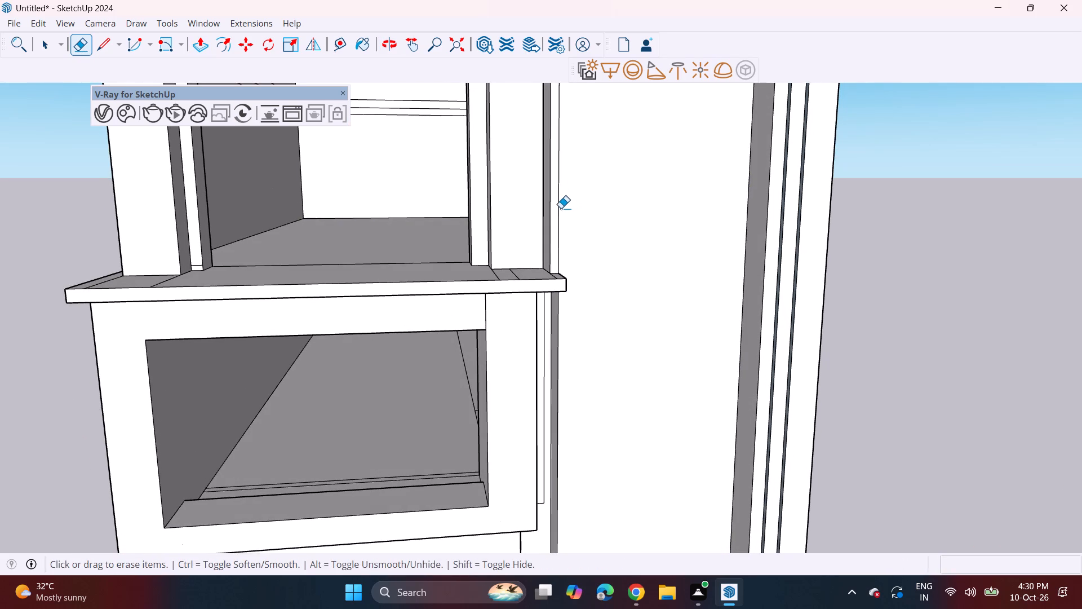
{"action": "left_click", "coordinate": [561, 208]}
{"action": "left_click", "coordinate": [557, 214]}
{"action": "left_click", "coordinate": [558, 219]}
Pull the wall panel's side face below the upper ledge 3 13/16" towards the middle-tier frame.
{"action": "middle_click_drag", "start_coordinate": [593, 280], "coordinate": [569, 238]}
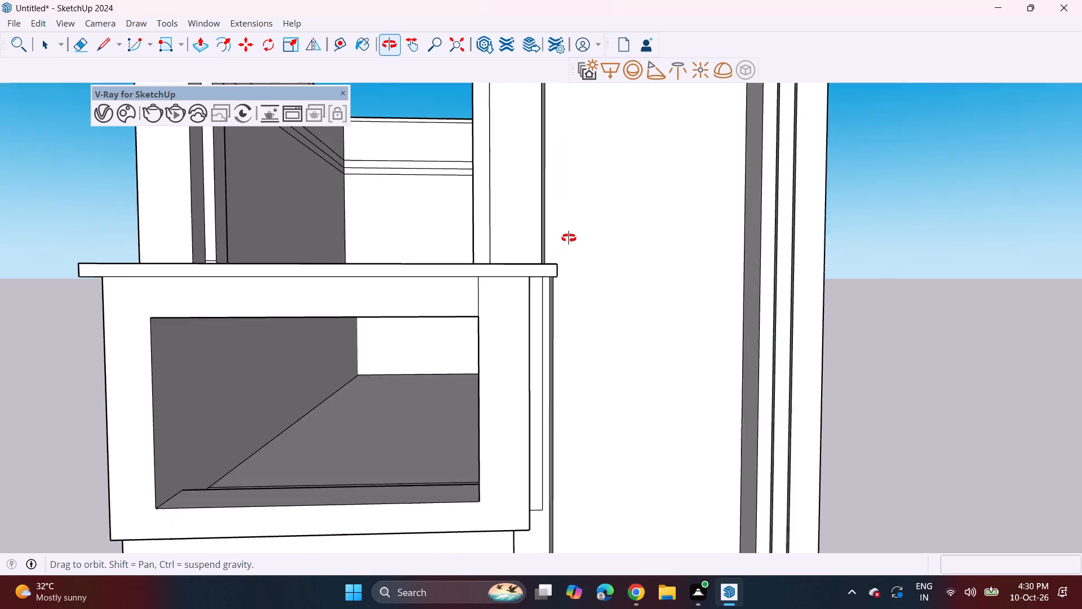
{"action": "middle_click_drag", "start_coordinate": [569, 238], "coordinate": [567, 223]}
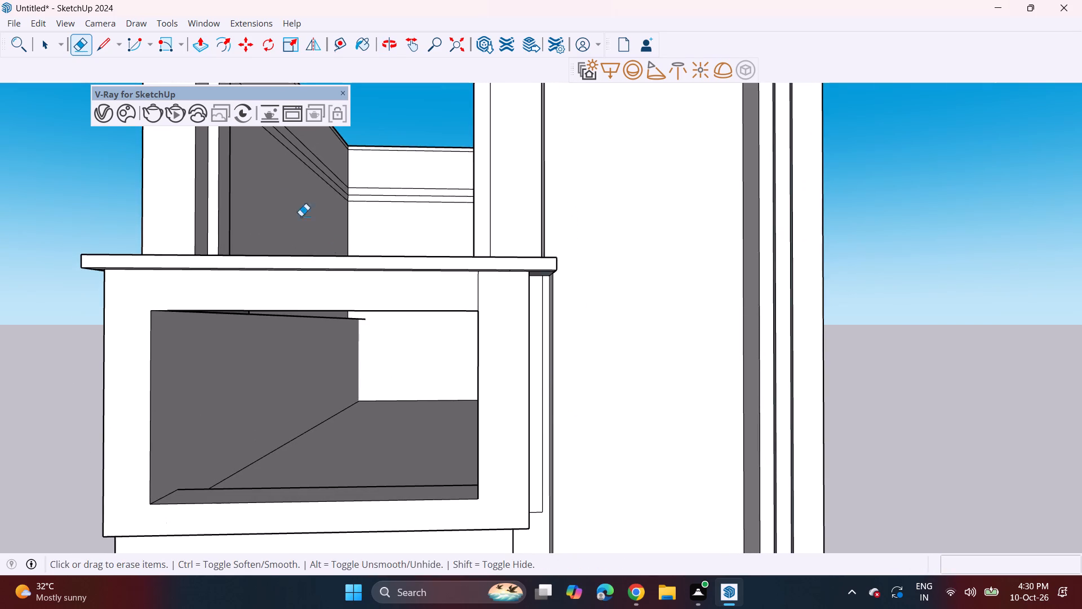
{"action": "left_click", "coordinate": [200, 41]}
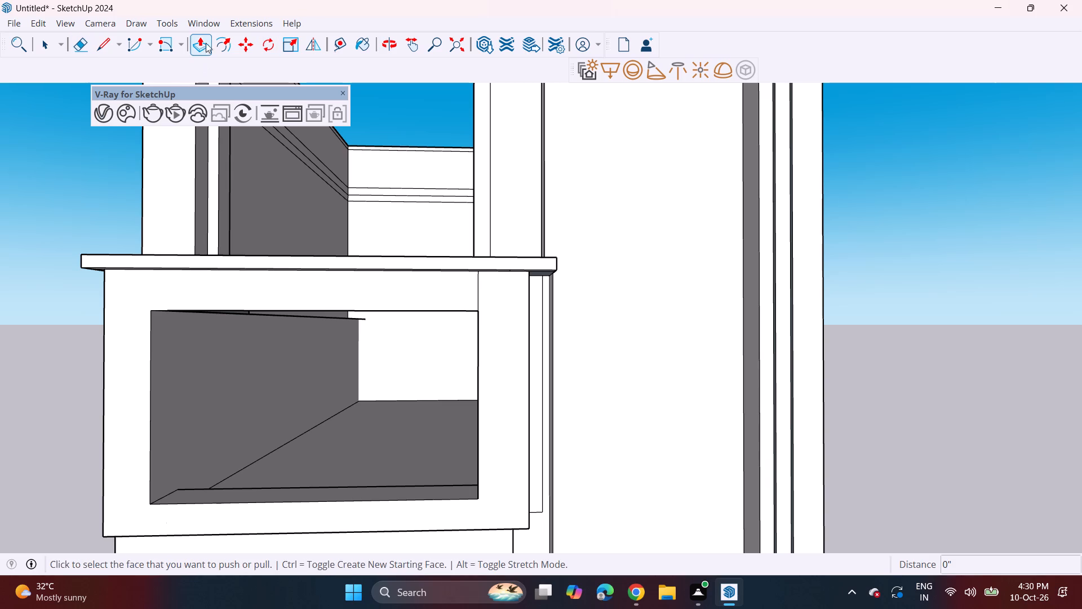
{"action": "middle_click_drag", "start_coordinate": [505, 347], "coordinate": [538, 364]}
{"action": "scroll", "coordinate": [546, 372], "scroll_direction": "up", "scroll_amount": 4}
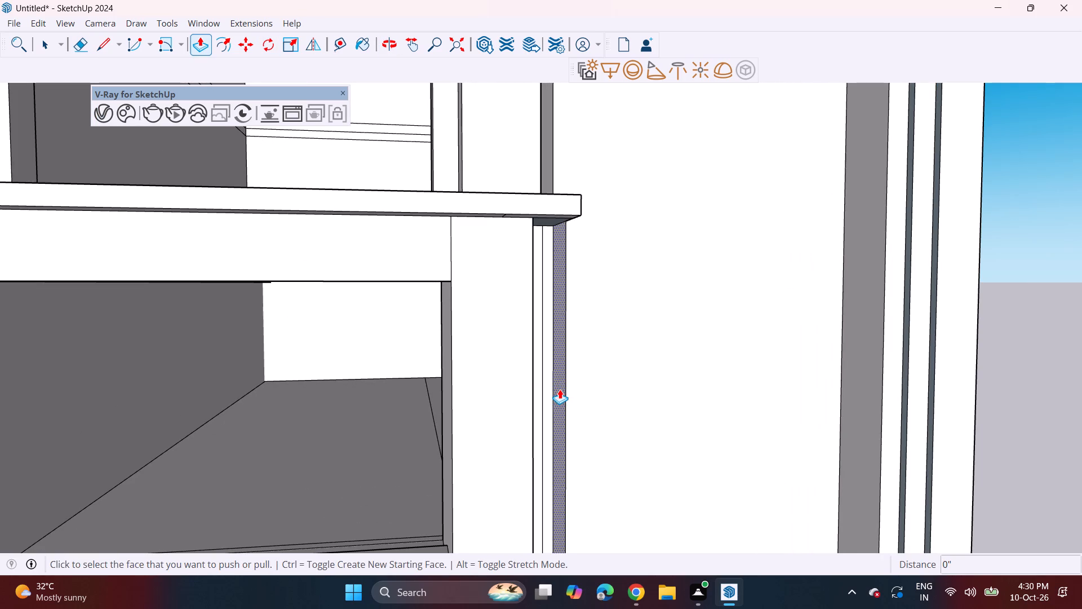
{"action": "left_click", "coordinate": [560, 389]}
{"action": "left_click", "coordinate": [548, 398]}
Push the end face of the upper ledge beside the wall panel back 4 5/16".
{"action": "middle_click_drag", "start_coordinate": [663, 396], "coordinate": [628, 374]}
{"action": "scroll", "coordinate": [628, 374], "scroll_direction": "up", "scroll_amount": 1}
{"action": "scroll", "coordinate": [613, 372], "scroll_direction": "down", "scroll_amount": 3}
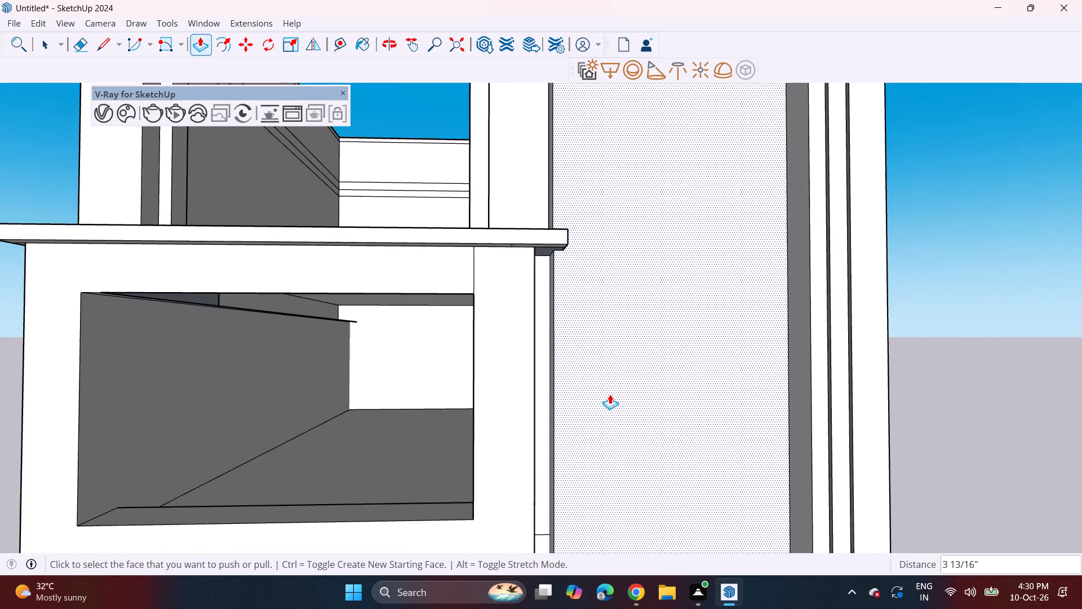
{"action": "scroll", "coordinate": [610, 394], "scroll_direction": "down", "scroll_amount": 3}
{"action": "middle_click_drag", "start_coordinate": [633, 435], "coordinate": [561, 337]}
{"action": "middle_click_drag", "start_coordinate": [585, 458], "coordinate": [594, 282], "text": "shift"}
{"action": "middle_click_drag", "start_coordinate": [592, 294], "coordinate": [575, 402], "text": "shift"}
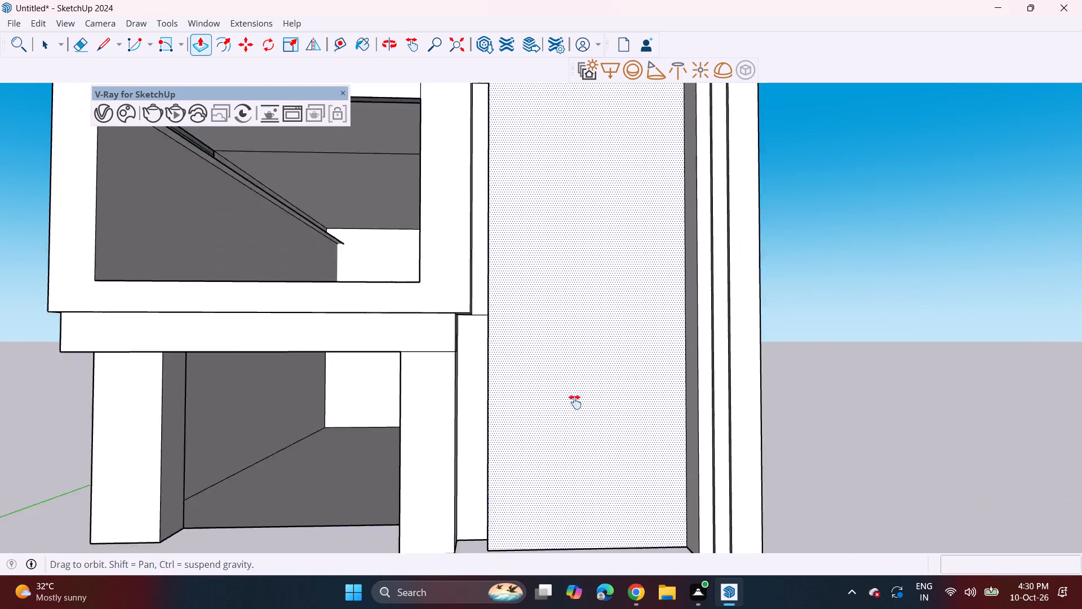
{"action": "middle_click_drag", "start_coordinate": [575, 402], "coordinate": [575, 551], "text": "shift"}
{"action": "middle_click_drag", "start_coordinate": [534, 295], "coordinate": [499, 374]}
{"action": "scroll", "coordinate": [503, 231], "scroll_direction": "up", "scroll_amount": 8}
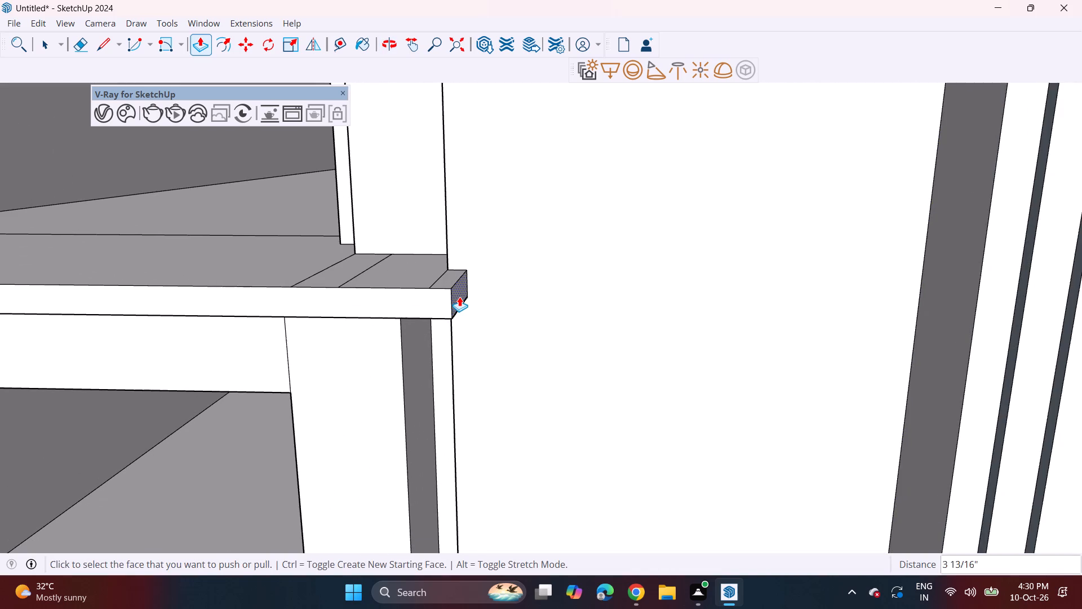
{"action": "left_click", "coordinate": [459, 297]}
{"action": "left_click", "coordinate": [439, 295]}
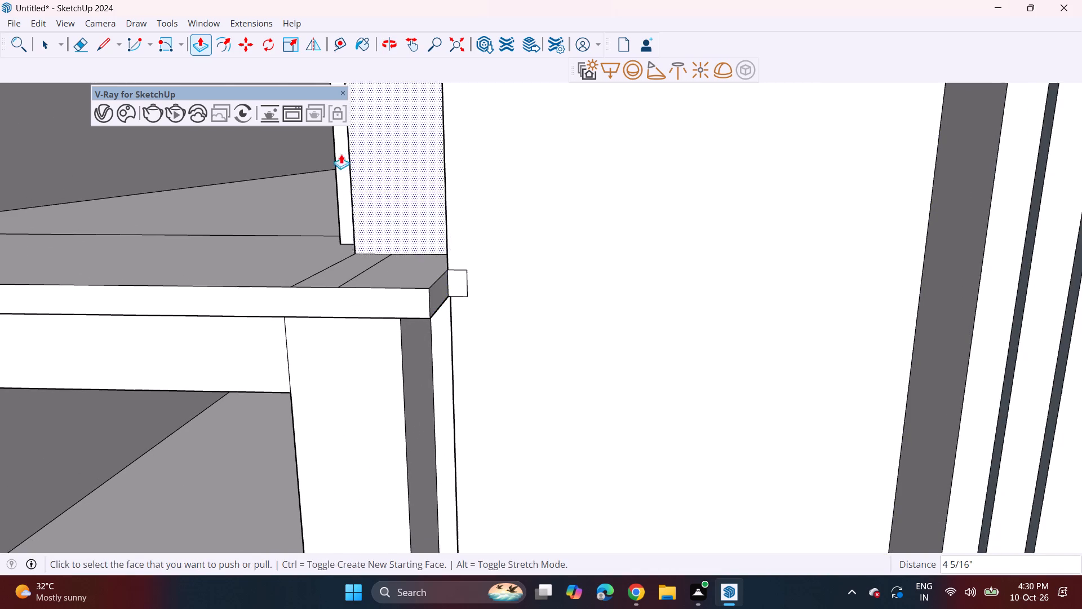
Erase the leftover small square outline on the wall panel beside the shortened ledge end.
{"action": "left_click", "coordinate": [76, 51]}
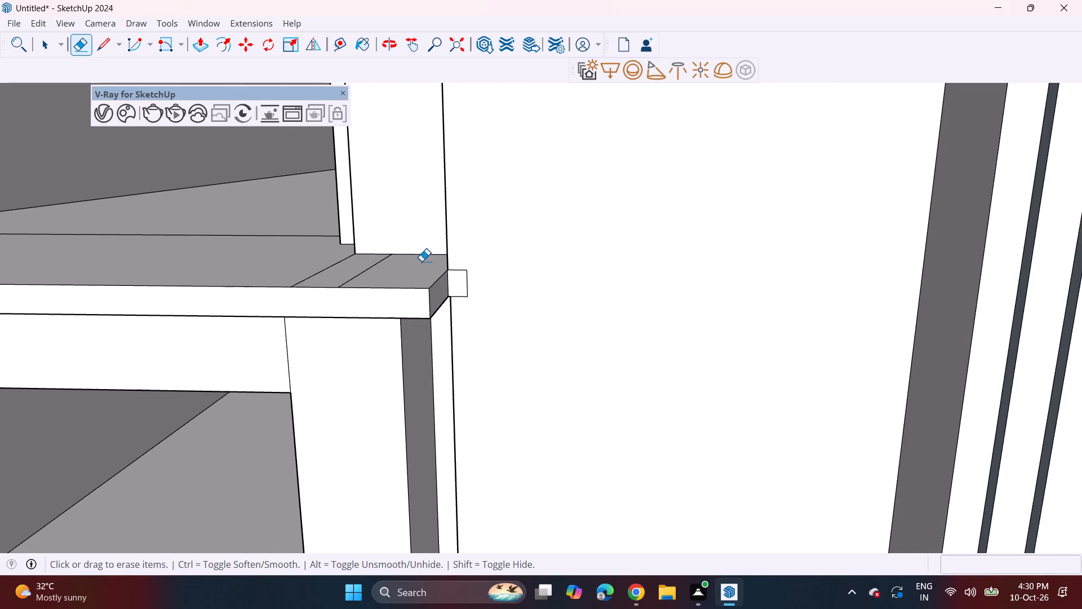
{"action": "left_click", "coordinate": [466, 273]}
{"action": "left_click_drag", "start_coordinate": [463, 269], "coordinate": [463, 281]}
{"action": "left_click", "coordinate": [458, 300]}
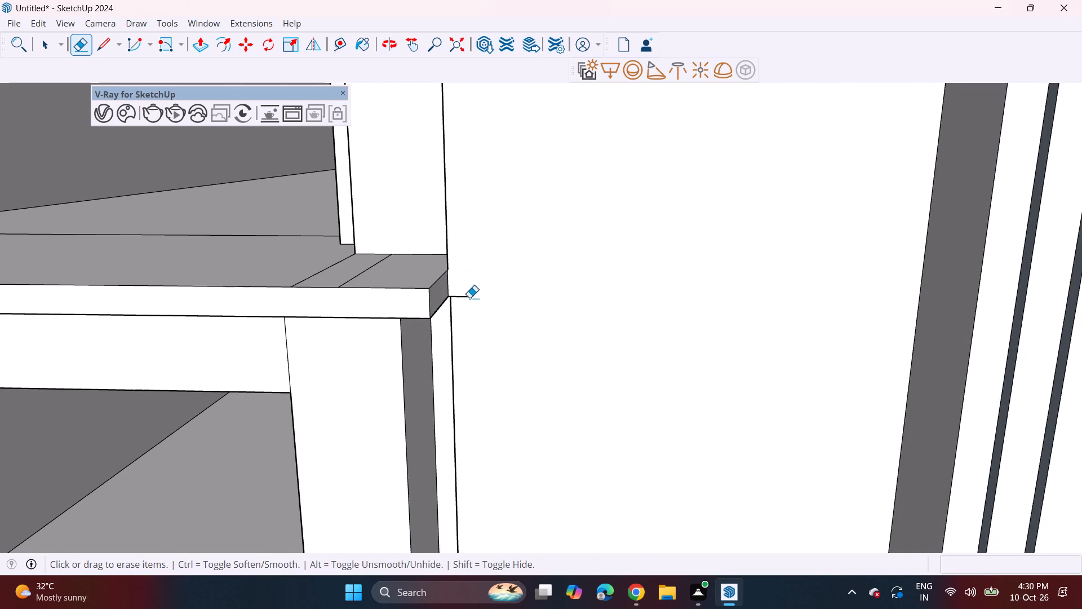
{"action": "left_click", "coordinate": [469, 298]}
Draw a tall rectangle about 6' 9" by 30' 9" on the wall panel's front face, rising from its bottom edge.
{"action": "middle_click_drag", "start_coordinate": [486, 288], "coordinate": [506, 201]}
{"action": "scroll", "coordinate": [503, 196], "scroll_direction": "down", "scroll_amount": 11}
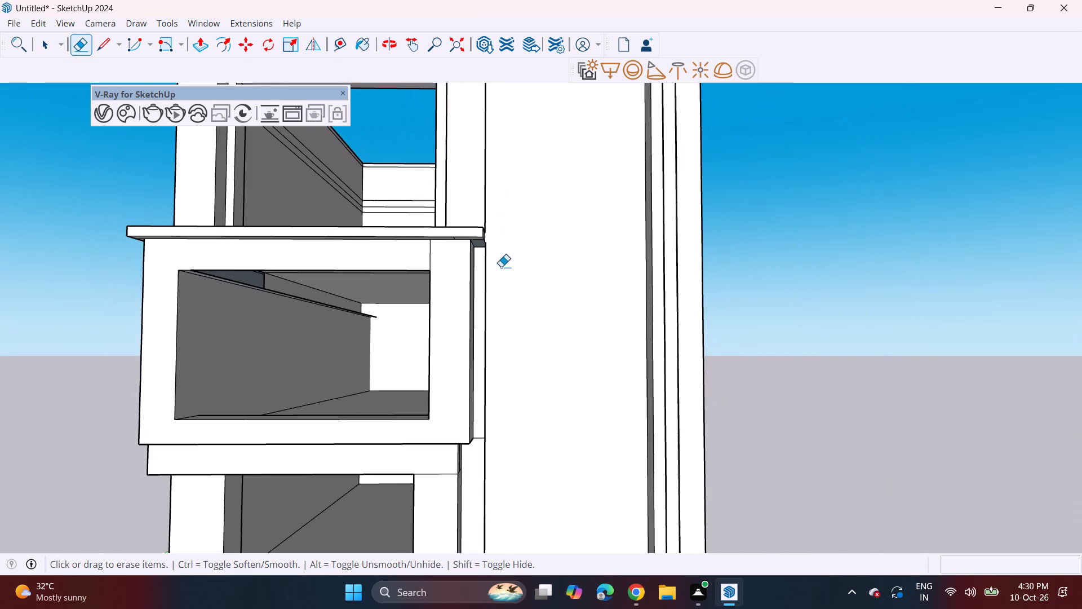
{"action": "scroll", "coordinate": [501, 267], "scroll_direction": "down", "scroll_amount": 4}
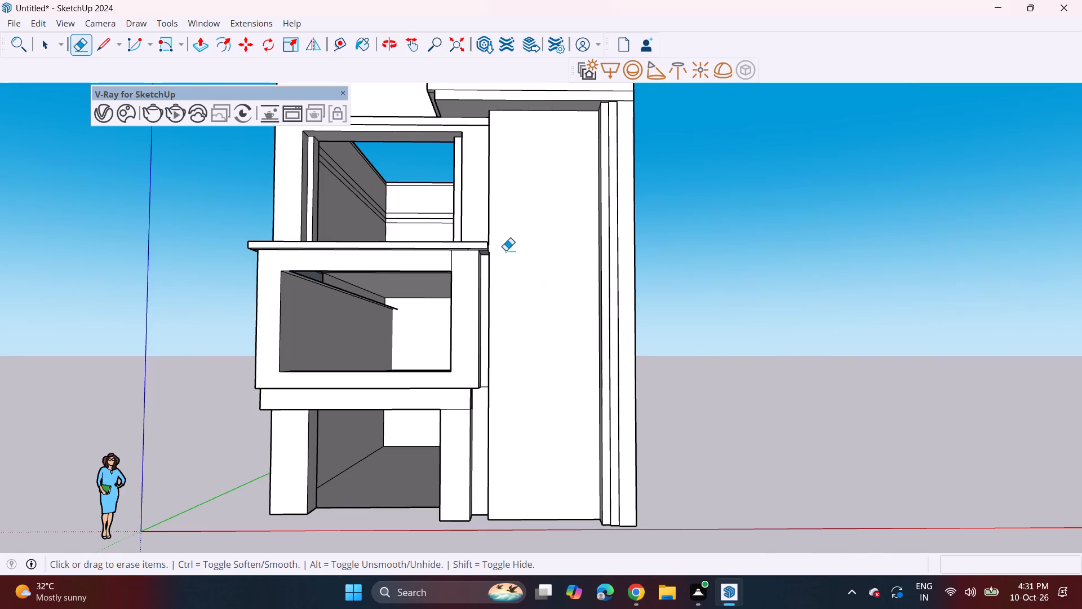
{"action": "middle_click_drag", "start_coordinate": [517, 215], "coordinate": [531, 237]}
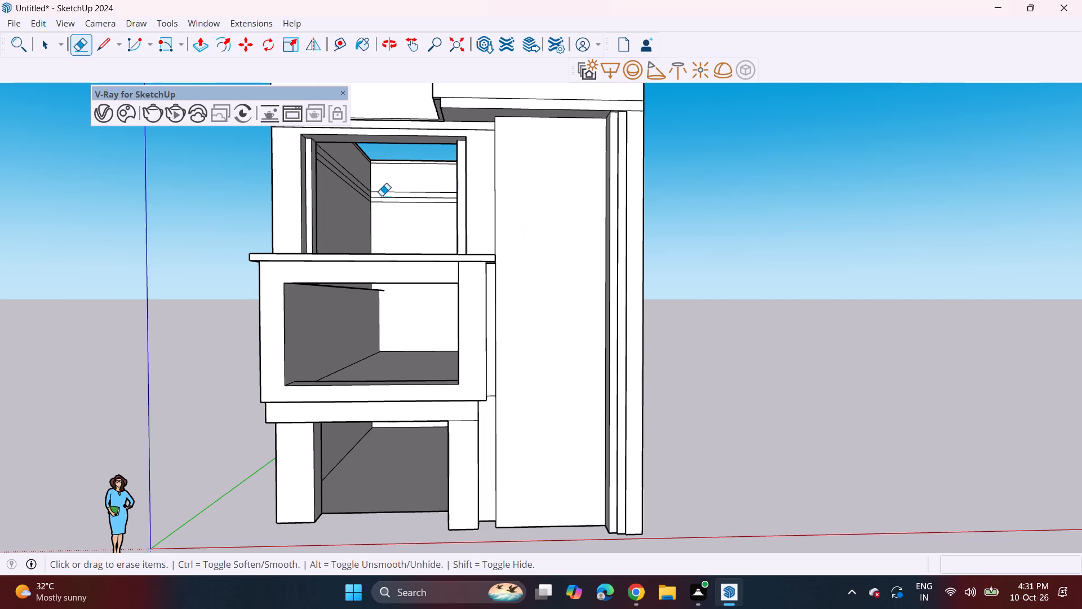
{"action": "left_click", "coordinate": [180, 51]}
{"action": "left_click", "coordinate": [183, 61]}
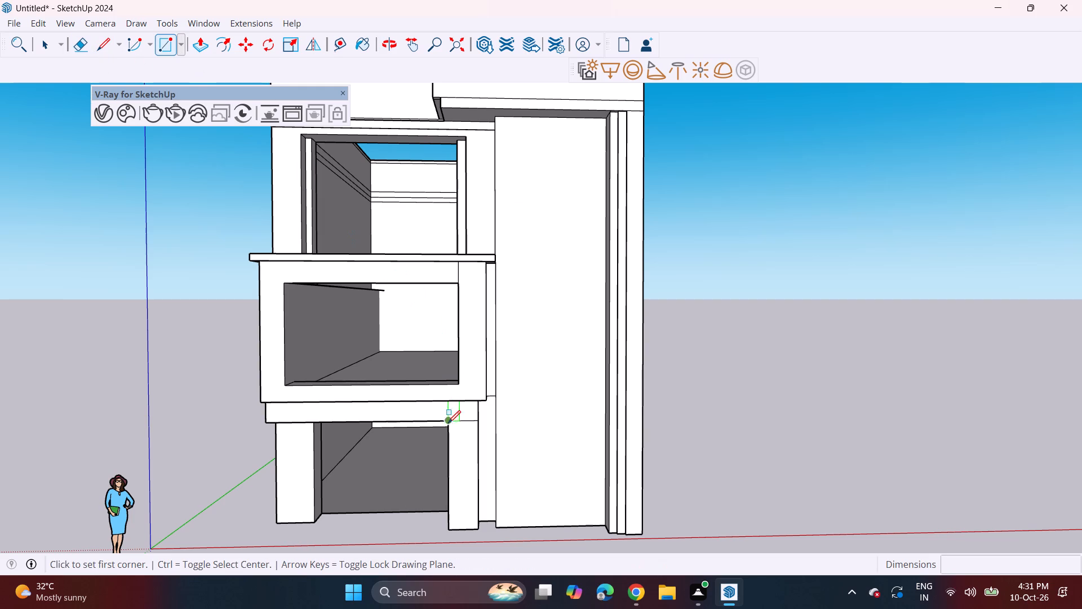
{"action": "left_click", "coordinate": [508, 528]}
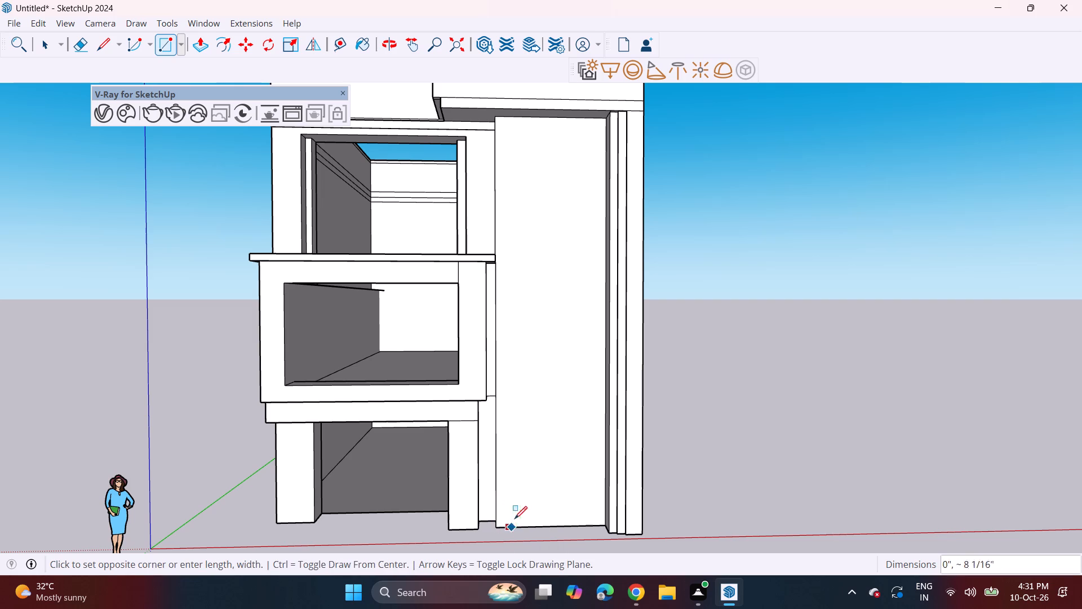
{"action": "left_click", "coordinate": [596, 129]}
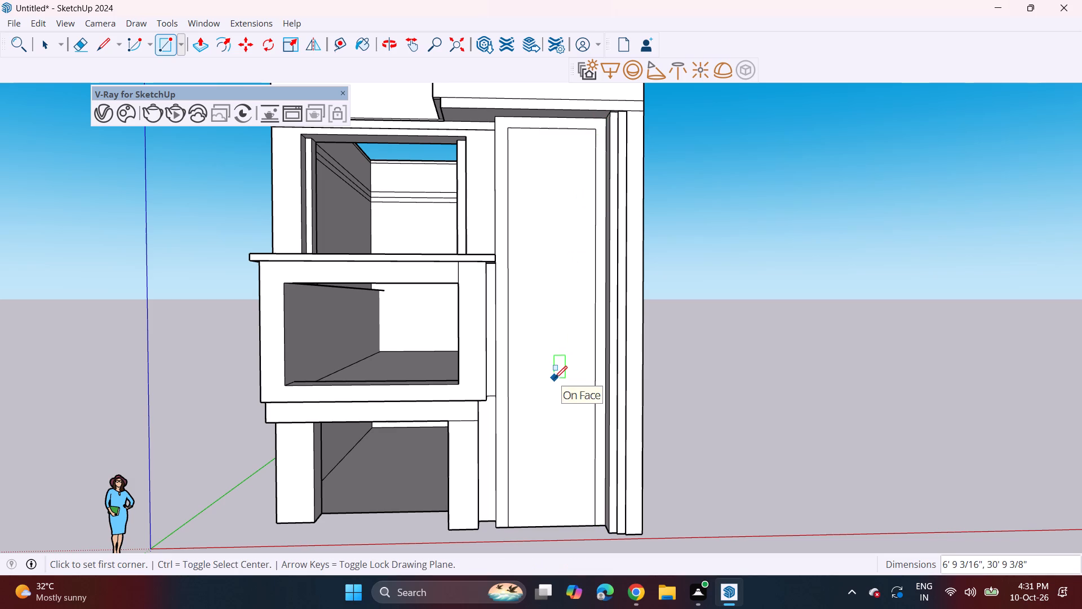
Draw a narrow full-height strip about 4 5/8" wide inside the rectangle, along its vertical side nearest the framed openings.
{"action": "middle_click_drag", "start_coordinate": [555, 378], "coordinate": [530, 402]}
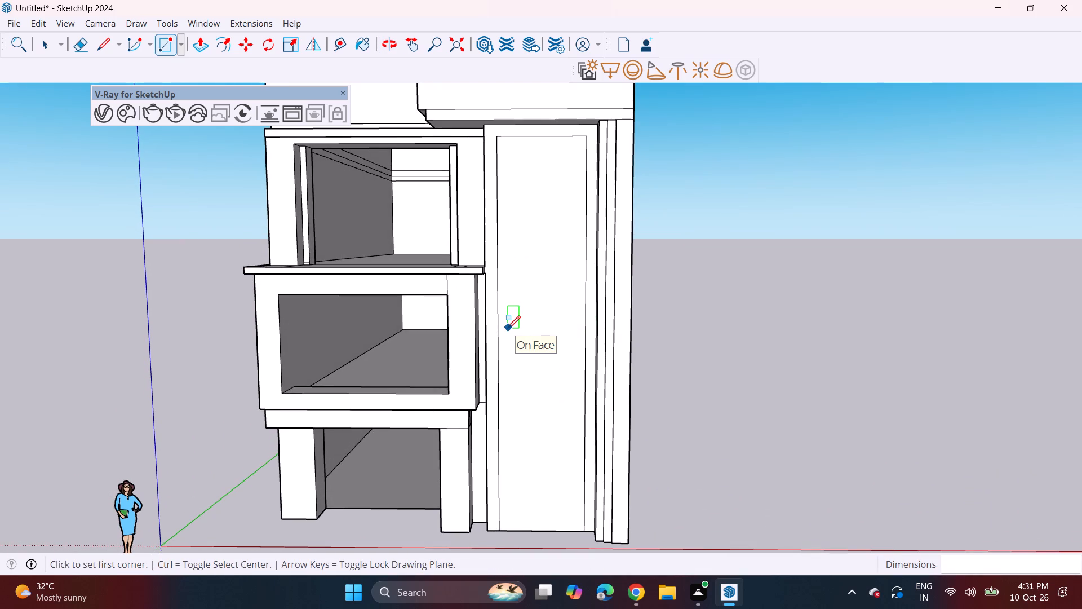
{"action": "left_click", "coordinate": [499, 138]}
{"action": "scroll", "coordinate": [508, 523], "scroll_direction": "up", "scroll_amount": 7}
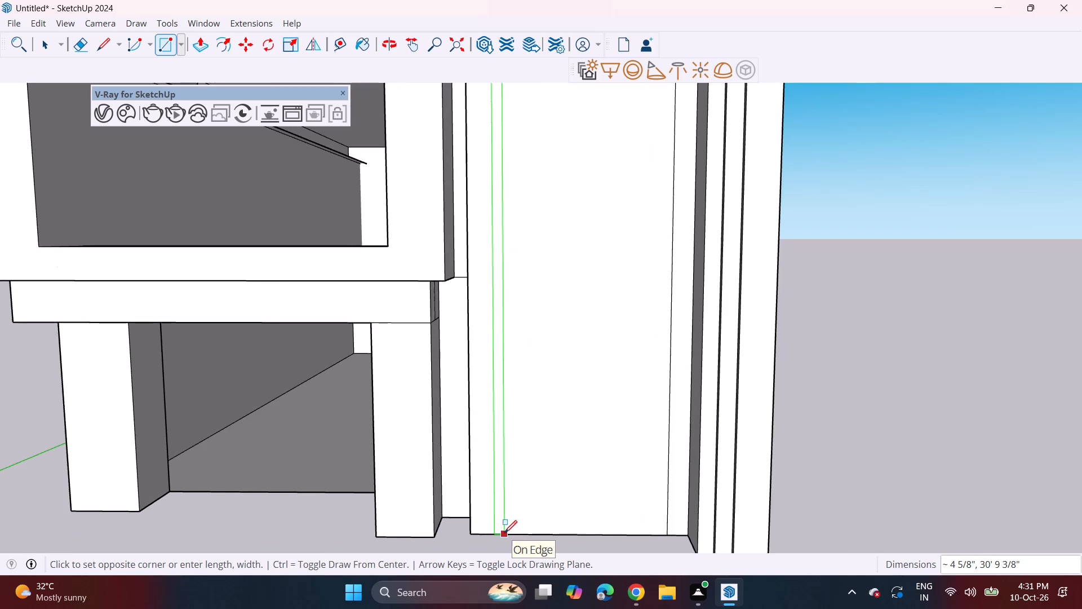
{"action": "left_click", "coordinate": [504, 533]}
{"action": "scroll", "coordinate": [524, 465], "scroll_direction": "down", "scroll_amount": 4}
Copy the narrow vertical strip 6" sideways across the panel and repeat it as an array of 4 copies.
{"action": "key", "text": "space"}
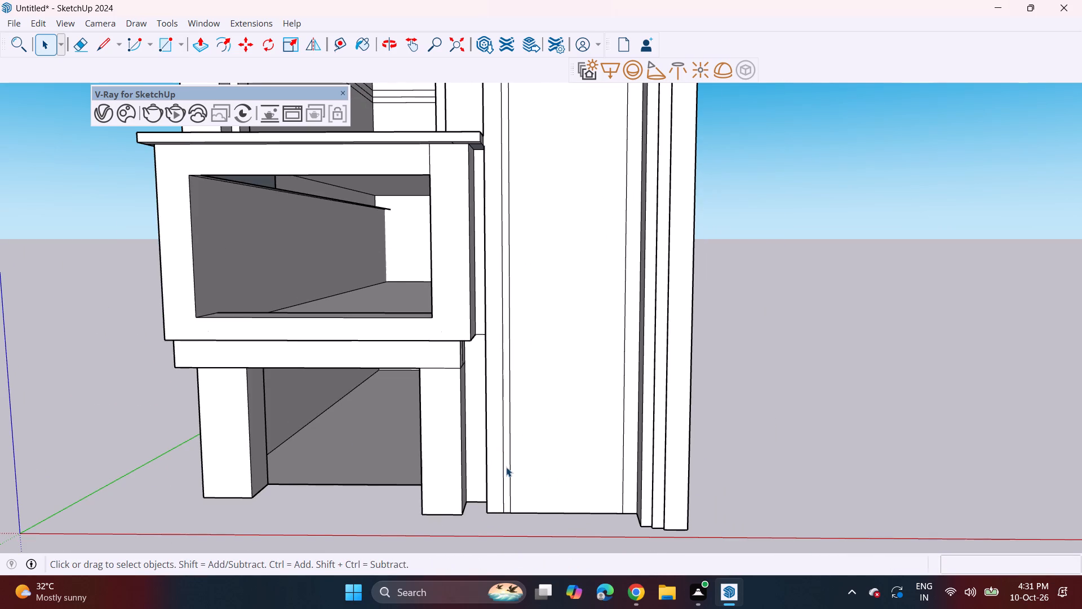
{"action": "double_click", "coordinate": [506, 467]}
{"action": "scroll", "coordinate": [527, 512], "scroll_direction": "up", "scroll_amount": 7}
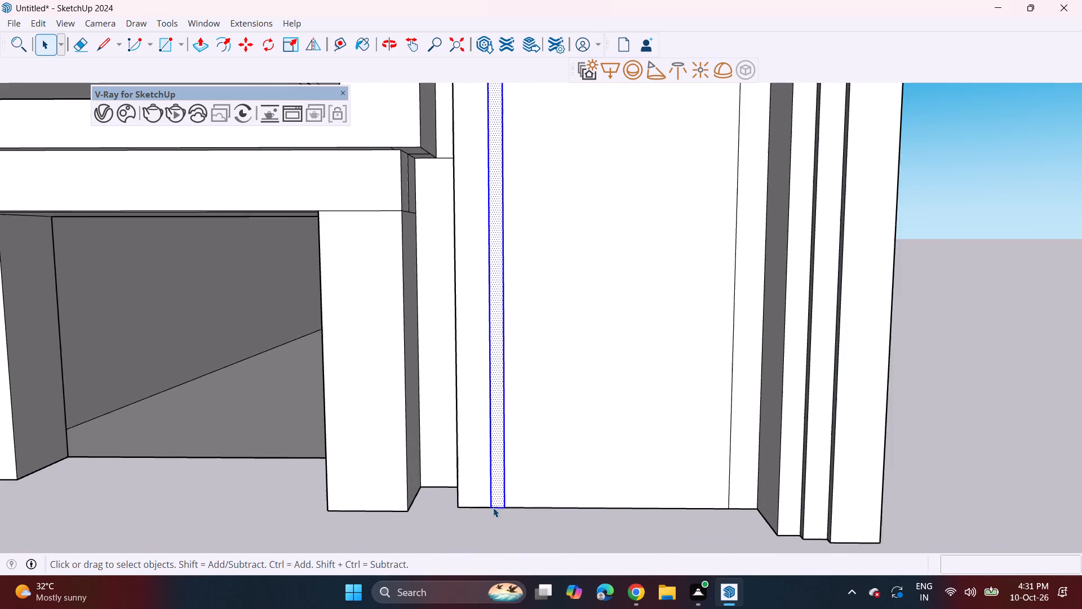
{"action": "scroll", "coordinate": [492, 505], "scroll_direction": "up", "scroll_amount": 5}
{"action": "key", "text": "m"}
{"action": "left_click", "coordinate": [493, 512]}
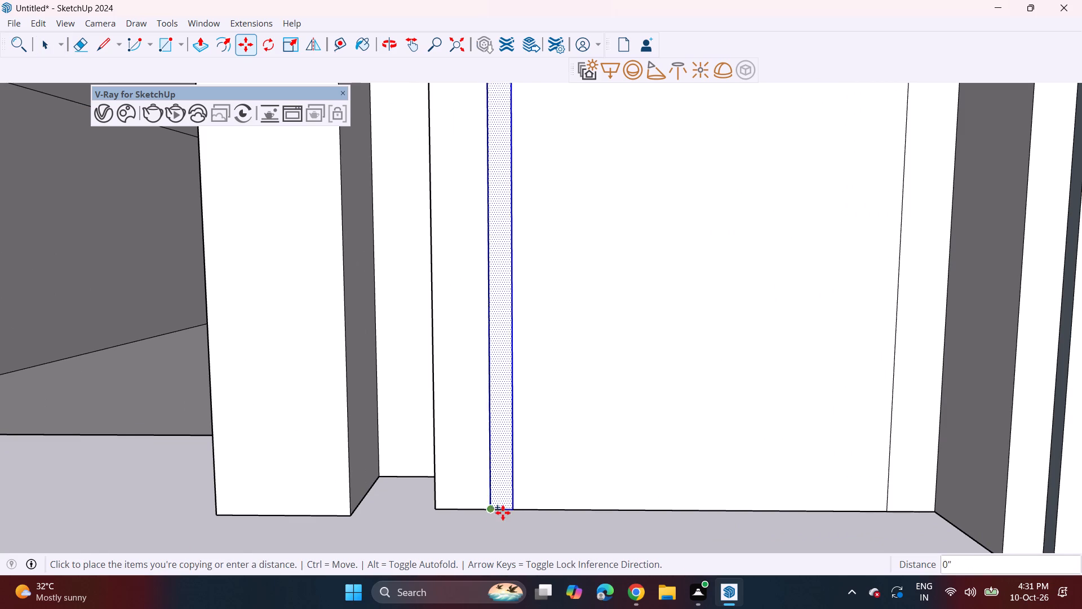
{"action": "left_click", "coordinate": [522, 516]}
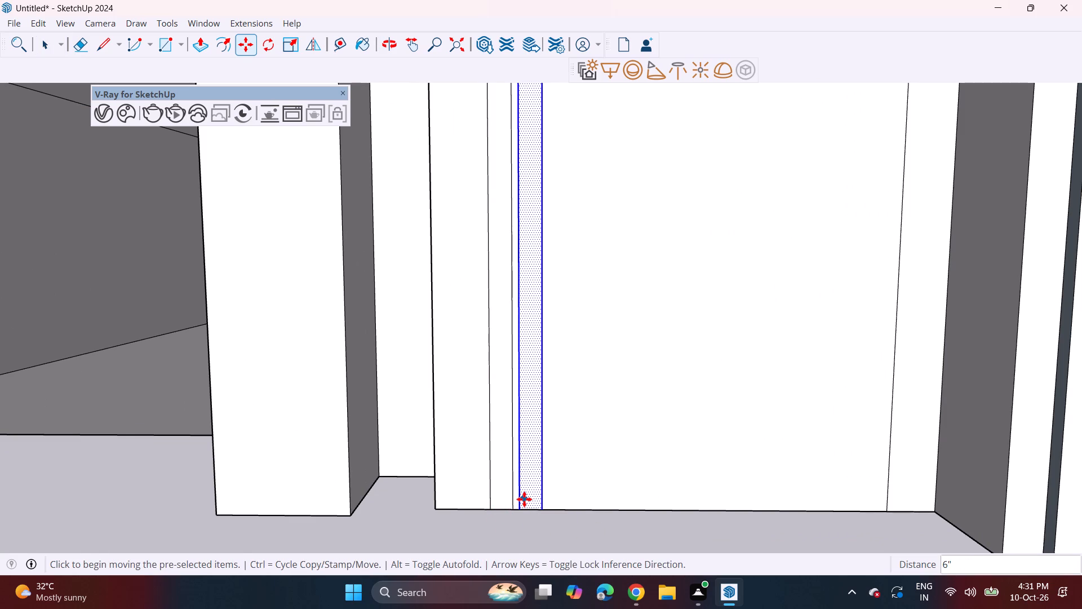
{"action": "key", "text": "shift+asterisk"}
{"action": "key", "text": "4"}
{"action": "key", "text": "Return"}
{"action": "scroll", "coordinate": [664, 371], "scroll_direction": "down", "scroll_amount": 5}
{"action": "scroll", "coordinate": [615, 316], "scroll_direction": "down", "scroll_amount": 2}
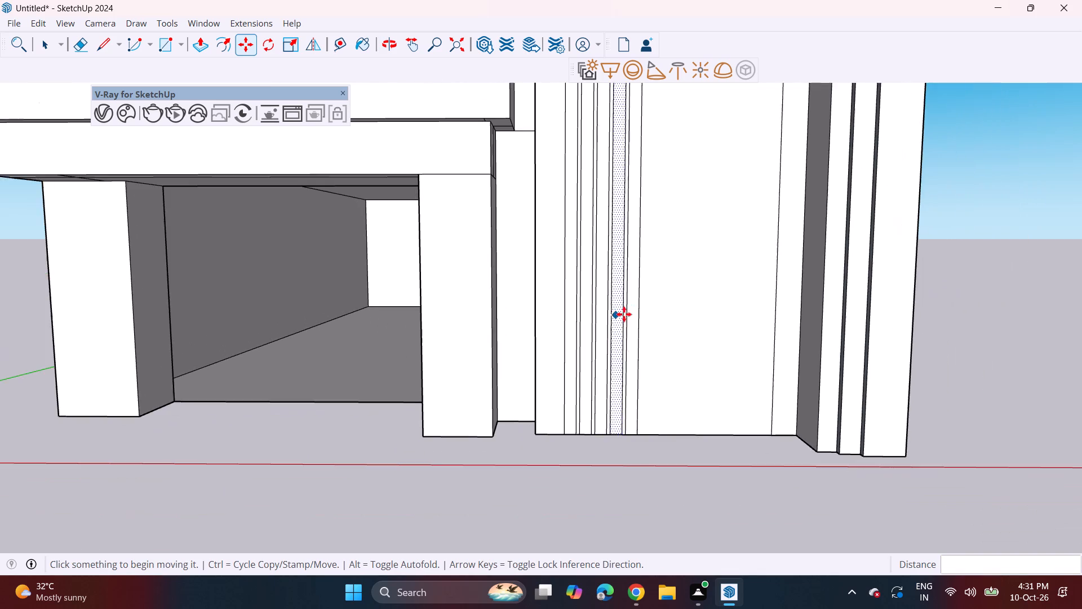
Examine the wall panel over its full height, including the vertical strips and the wide blank area beside them.
{"action": "middle_click_drag", "start_coordinate": [687, 271], "coordinate": [610, 404], "text": "shift"}
{"action": "scroll", "coordinate": [614, 383], "scroll_direction": "down", "scroll_amount": 6}
{"action": "middle_click_drag", "start_coordinate": [609, 350], "coordinate": [597, 405]}
{"action": "middle_click_drag", "start_coordinate": [611, 294], "coordinate": [573, 392], "text": "shift"}
{"action": "middle_click_drag", "start_coordinate": [574, 381], "coordinate": [595, 313]}
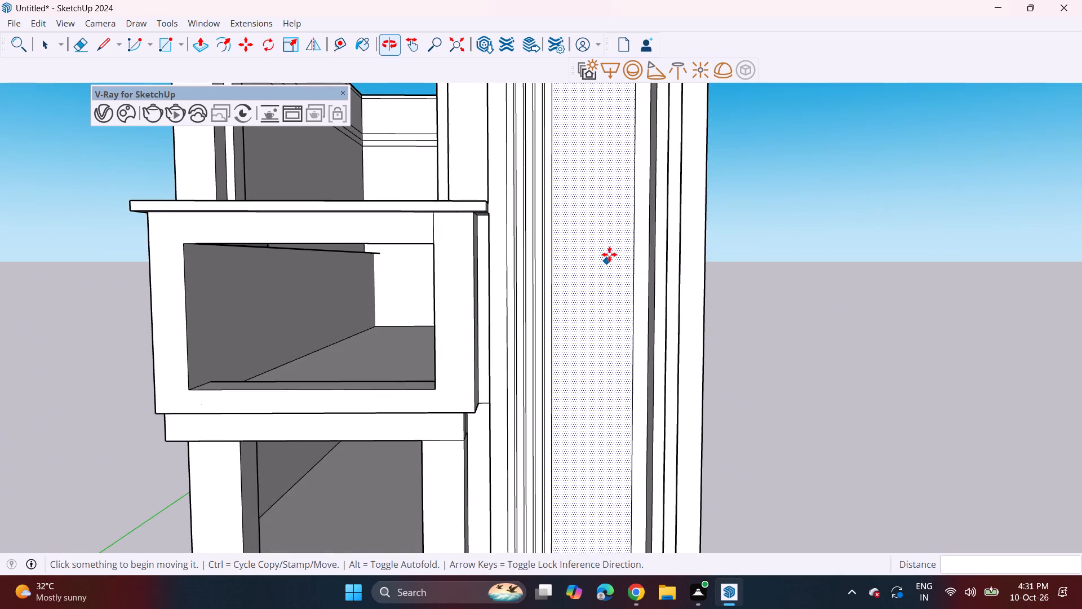
{"action": "middle_click_drag", "start_coordinate": [593, 284], "coordinate": [519, 448], "text": "shift"}
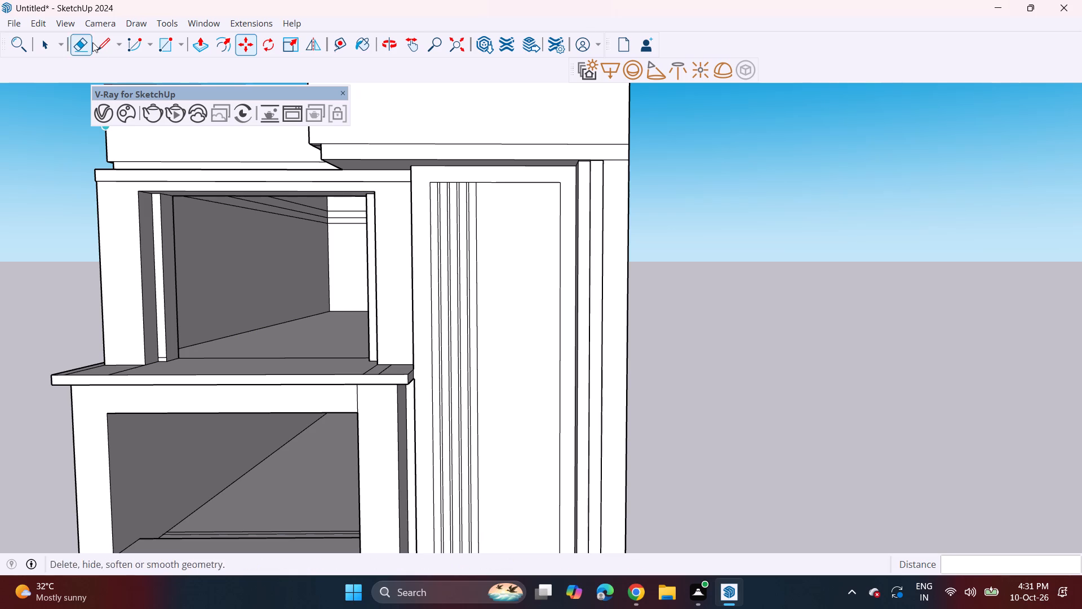
{"action": "left_click", "coordinate": [96, 41]}
{"action": "scroll", "coordinate": [460, 343], "scroll_direction": "down", "scroll_amount": 2, "text": "shift"}
{"action": "scroll", "coordinate": [480, 268], "scroll_direction": "down", "scroll_amount": 1}
{"action": "middle_click_drag", "start_coordinate": [496, 303], "coordinate": [487, 286]}
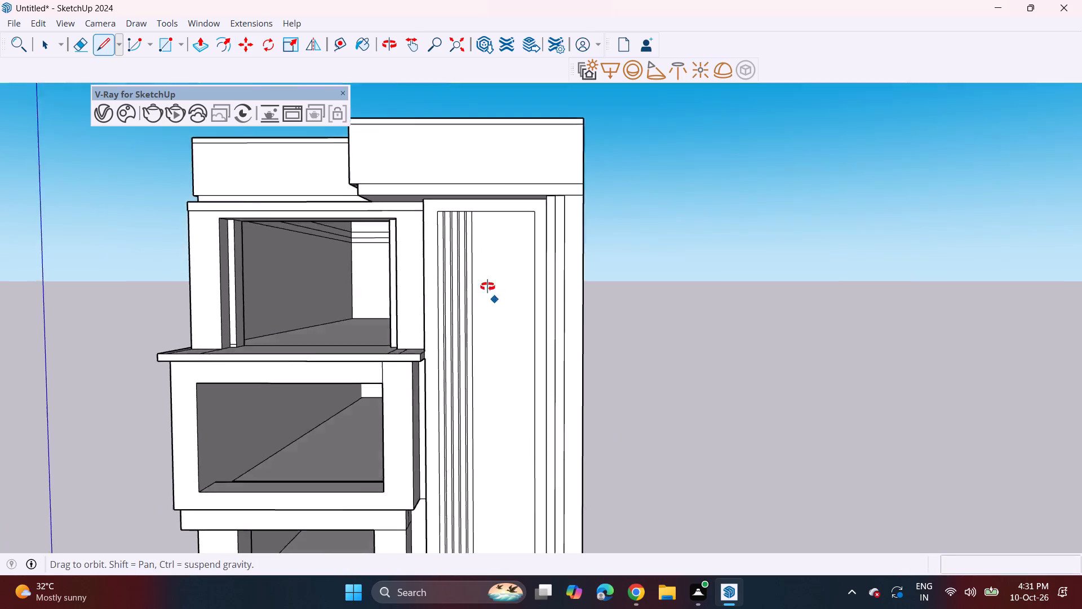
{"action": "middle_click_drag", "start_coordinate": [487, 286], "coordinate": [461, 241]}
{"action": "key", "text": "space"}
{"action": "middle_click_drag", "start_coordinate": [495, 351], "coordinate": [520, 391]}
{"action": "middle_click_drag", "start_coordinate": [514, 452], "coordinate": [485, 283], "text": "shift"}
{"action": "middle_click_drag", "start_coordinate": [480, 281], "coordinate": [495, 311]}
{"action": "middle_click_drag", "start_coordinate": [490, 327], "coordinate": [494, 361], "text": "shift"}
{"action": "key", "text": "space"}
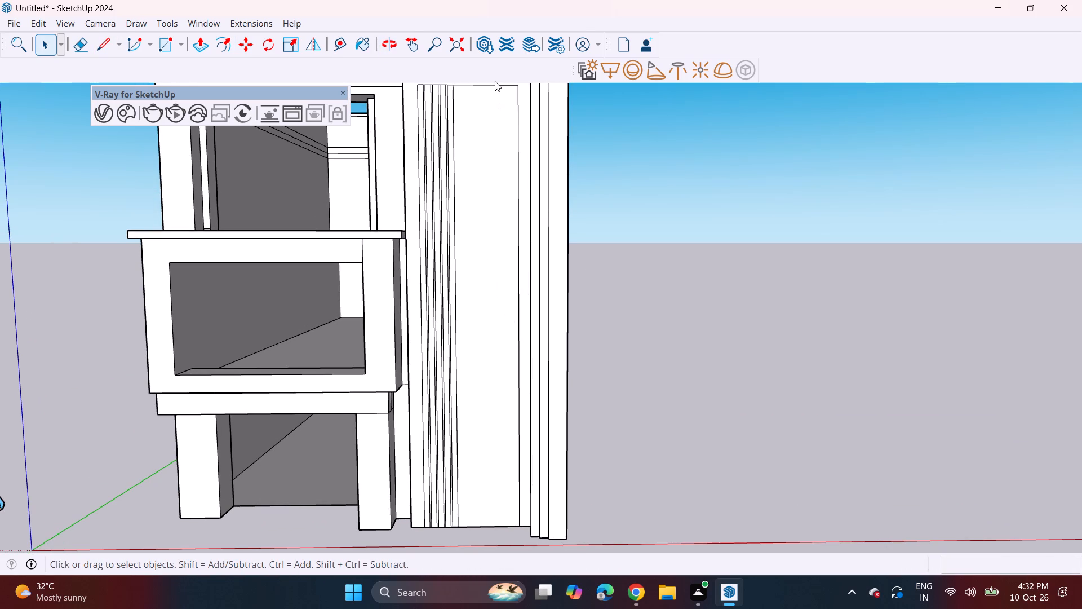
Copy the wide blank area's top edge 30' 9 3/8" down to the panel's bottom and divide the distance into 3 equal parts.
{"action": "left_click", "coordinate": [498, 87]}
{"action": "key", "text": "m"}
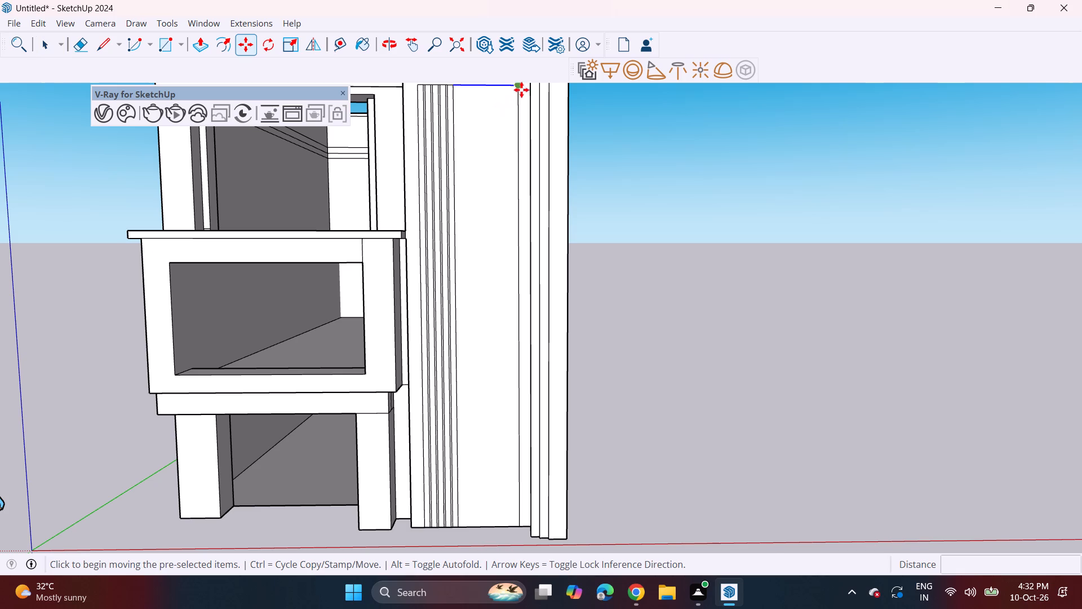
{"action": "left_click", "coordinate": [521, 90]}
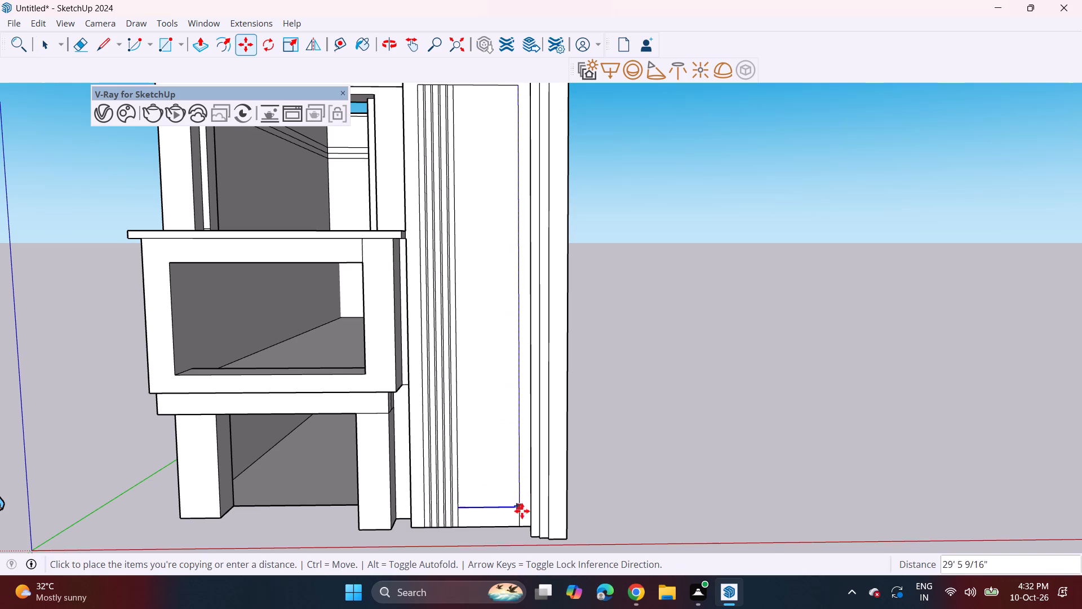
{"action": "left_click", "coordinate": [522, 521]}
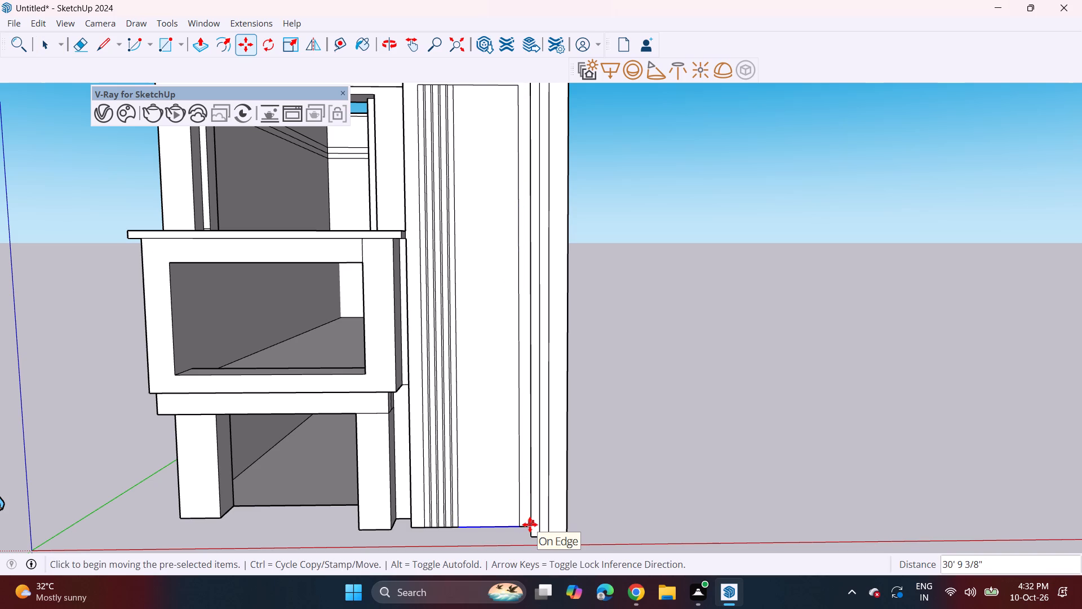
{"action": "key", "text": "slash"}
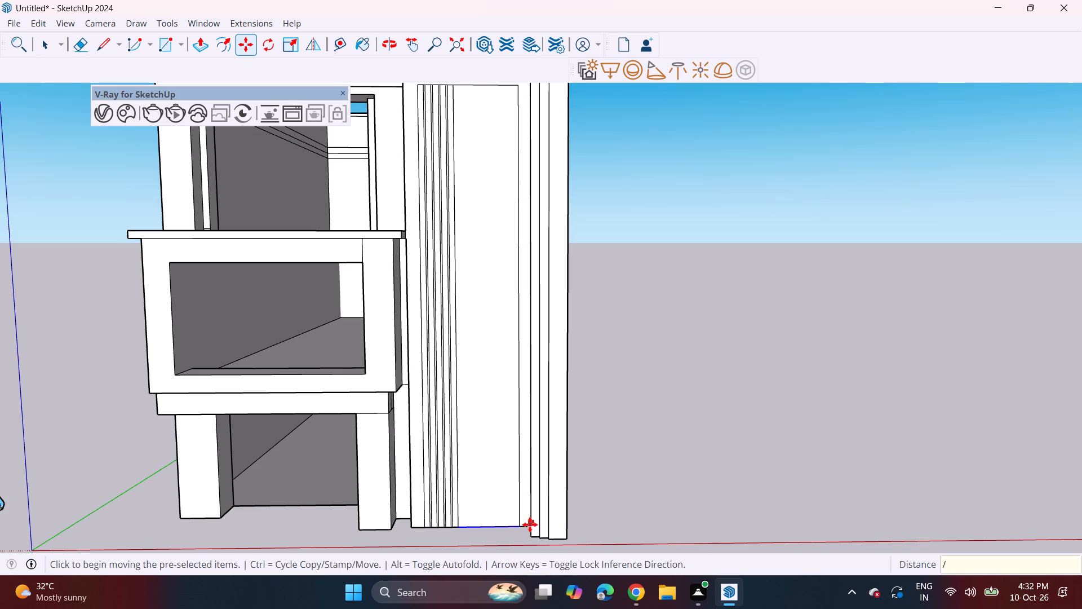
{"action": "key", "text": "3"}
{"action": "key", "text": "Return"}
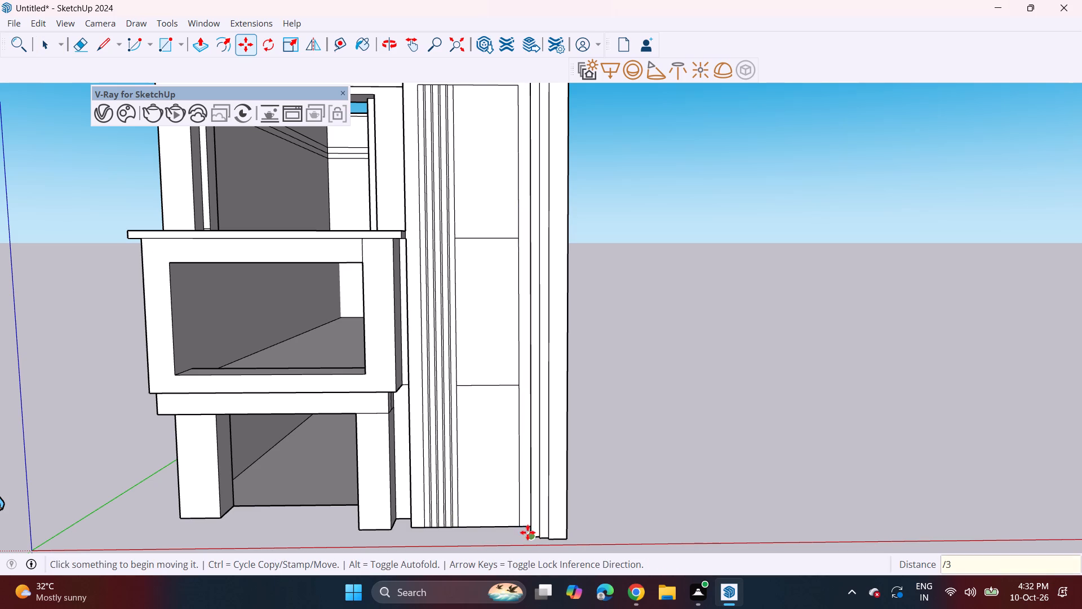
Draw a horizontal line about 4' 4 9/16" long above each of the two dividing edges to outline two bands across the wide area.
{"action": "left_click_drag", "start_coordinate": [99, 50], "coordinate": [109, 55]}
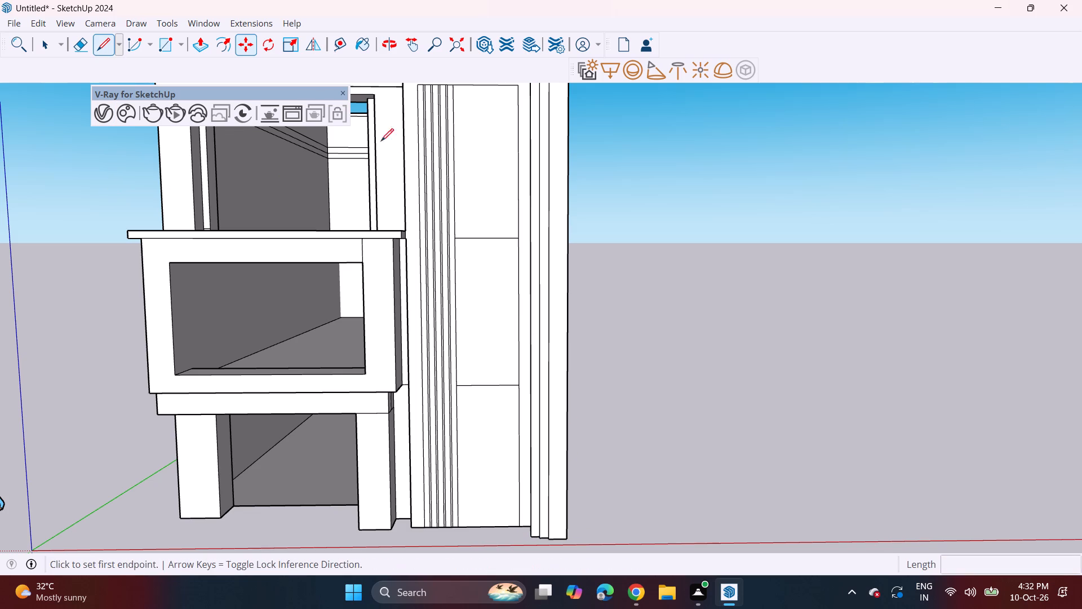
{"action": "left_click", "coordinate": [516, 199]}
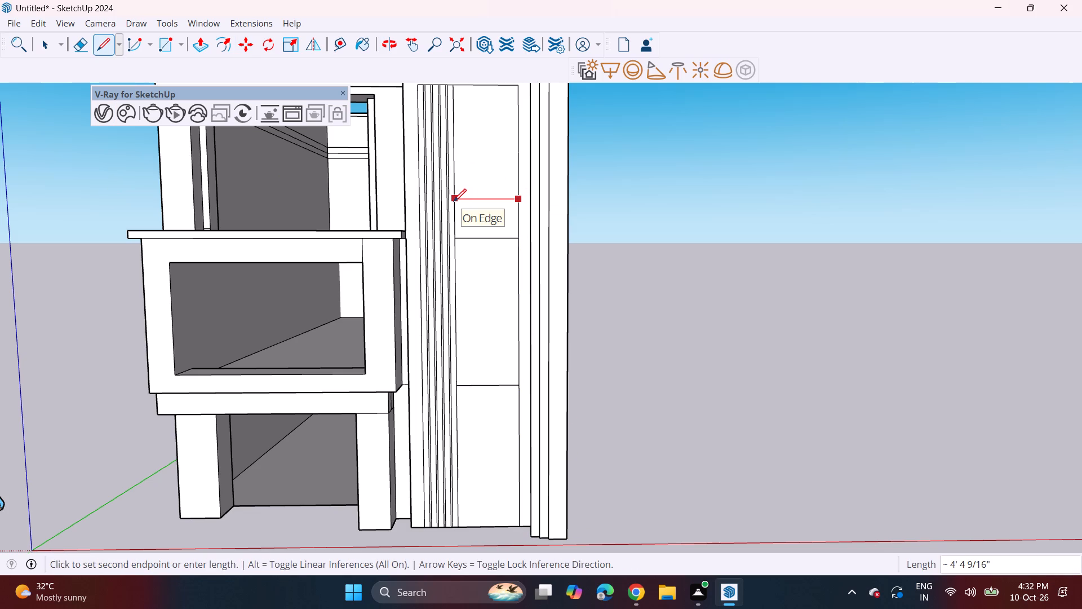
{"action": "left_click", "coordinate": [454, 201]}
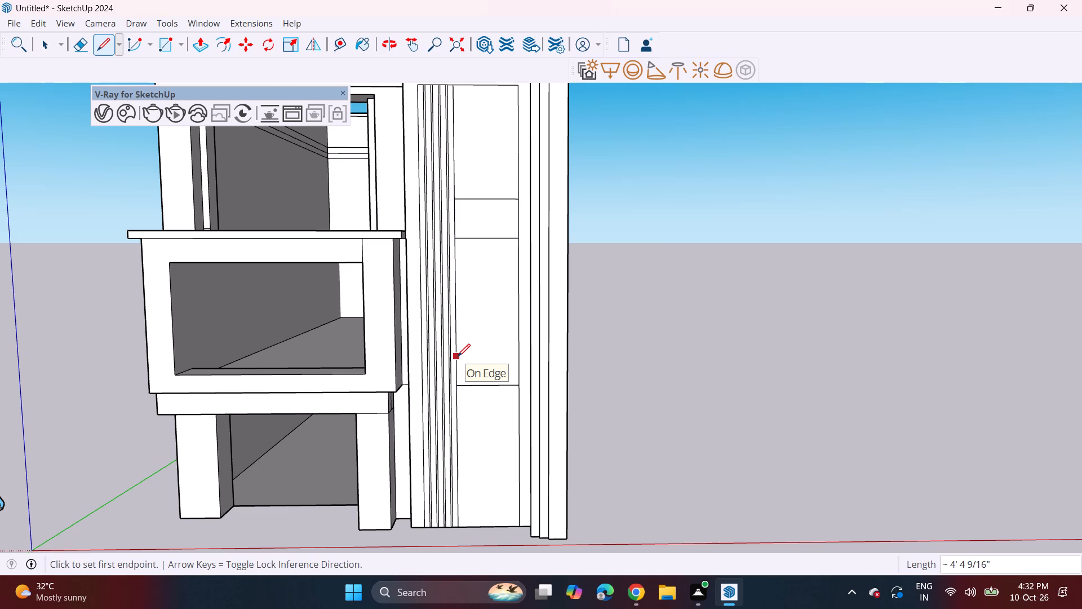
{"action": "left_click", "coordinate": [458, 356]}
{"action": "double_click", "coordinate": [516, 360]}
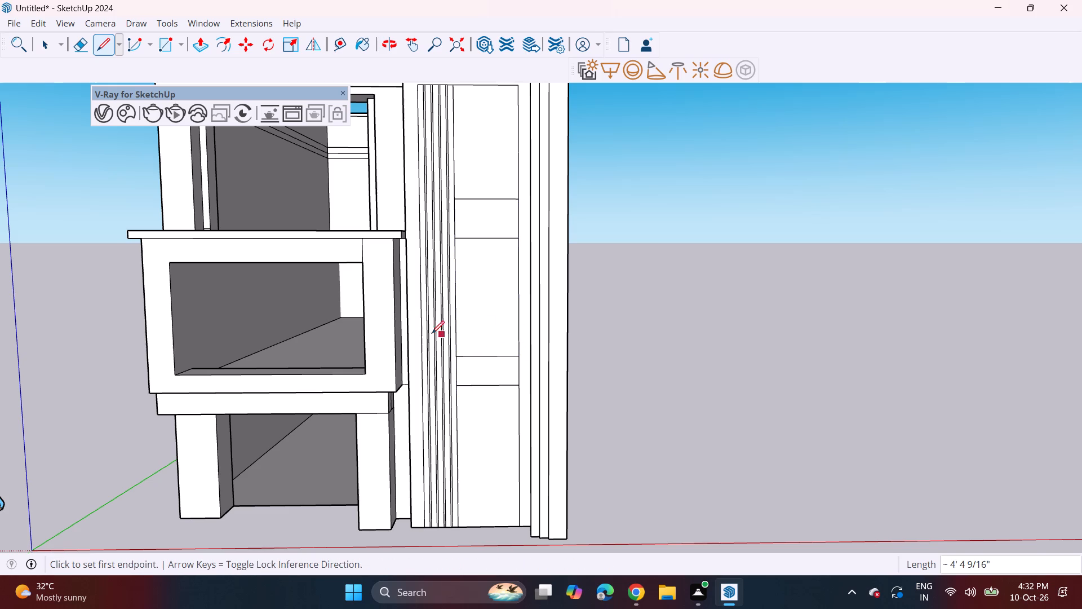
Draw four horizontal lines about 4' 4 9/16" long across the lower band, splitting it into five thin strips.
{"action": "scroll", "coordinate": [478, 366], "scroll_direction": "up", "scroll_amount": 9}
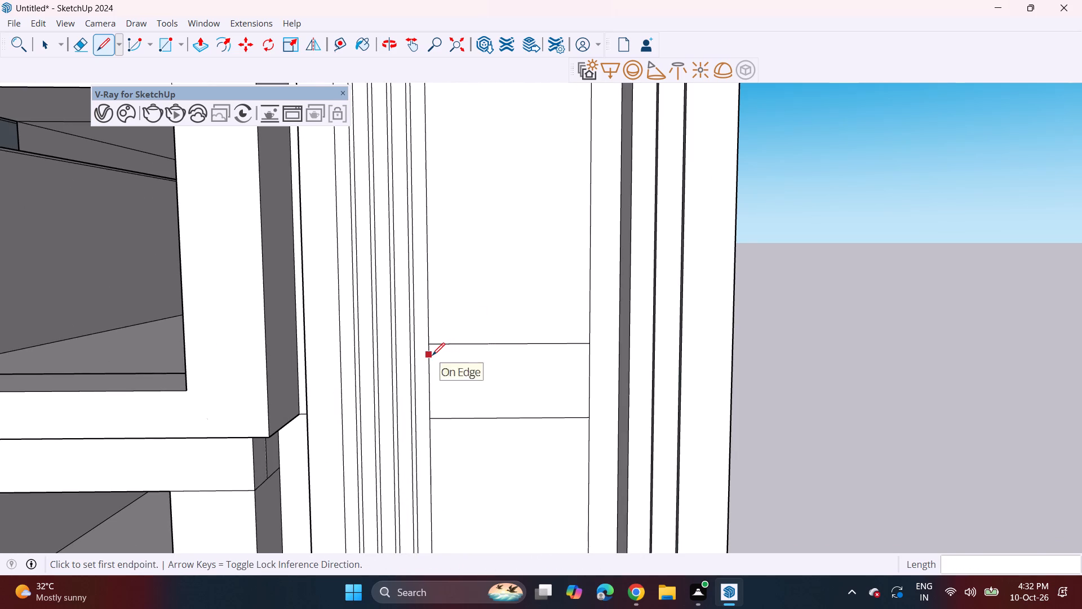
{"action": "left_click", "coordinate": [432, 355]}
{"action": "left_click", "coordinate": [593, 356]}
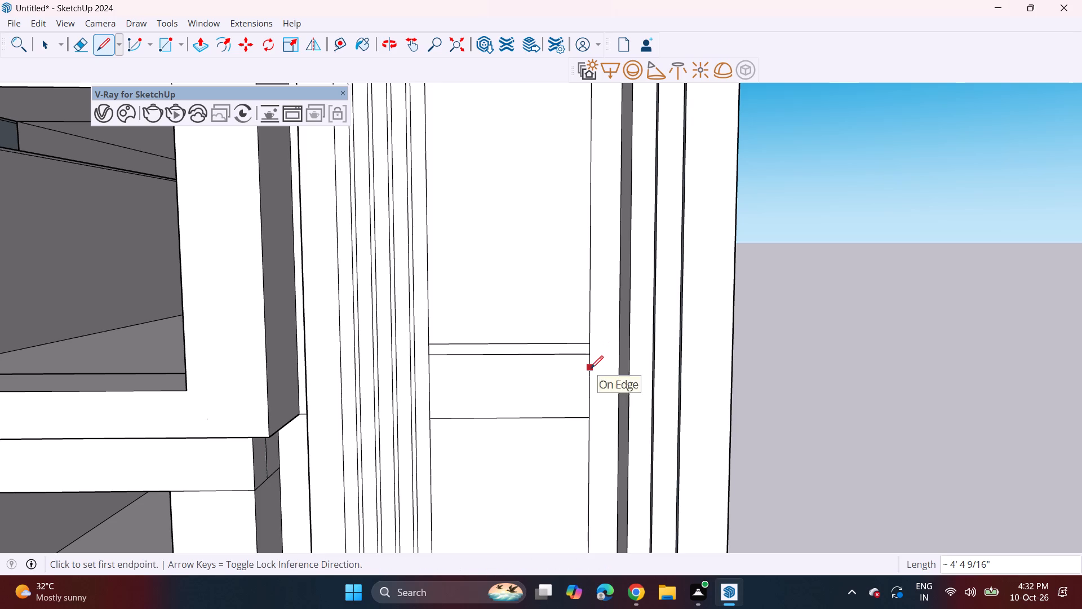
{"action": "left_click", "coordinate": [590, 369]}
{"action": "left_click", "coordinate": [429, 373]}
{"action": "left_click", "coordinate": [432, 386]}
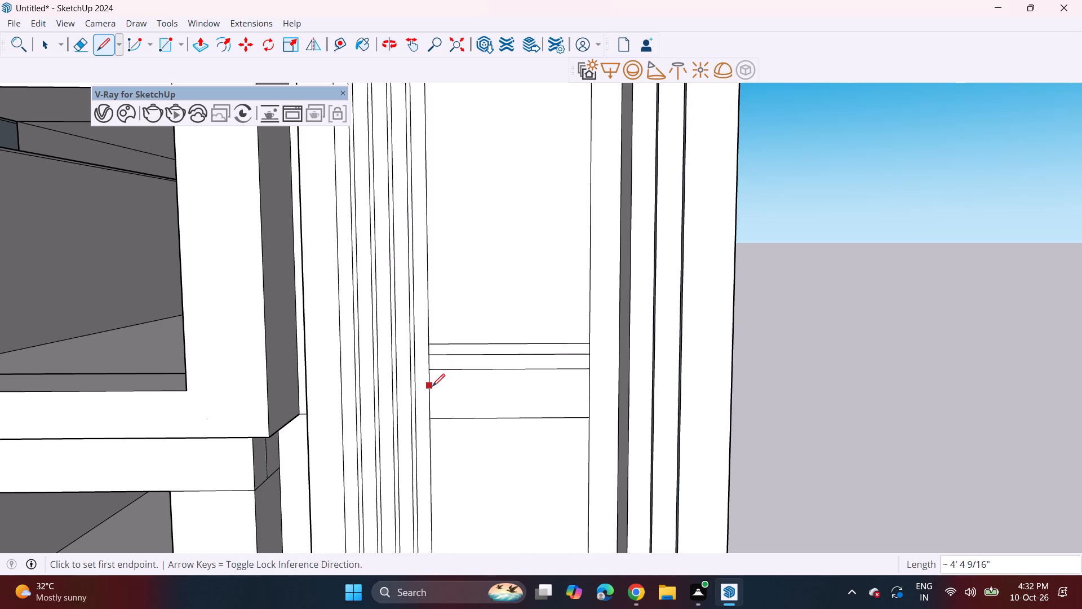
{"action": "left_click", "coordinate": [588, 385]}
{"action": "left_click", "coordinate": [590, 398]}
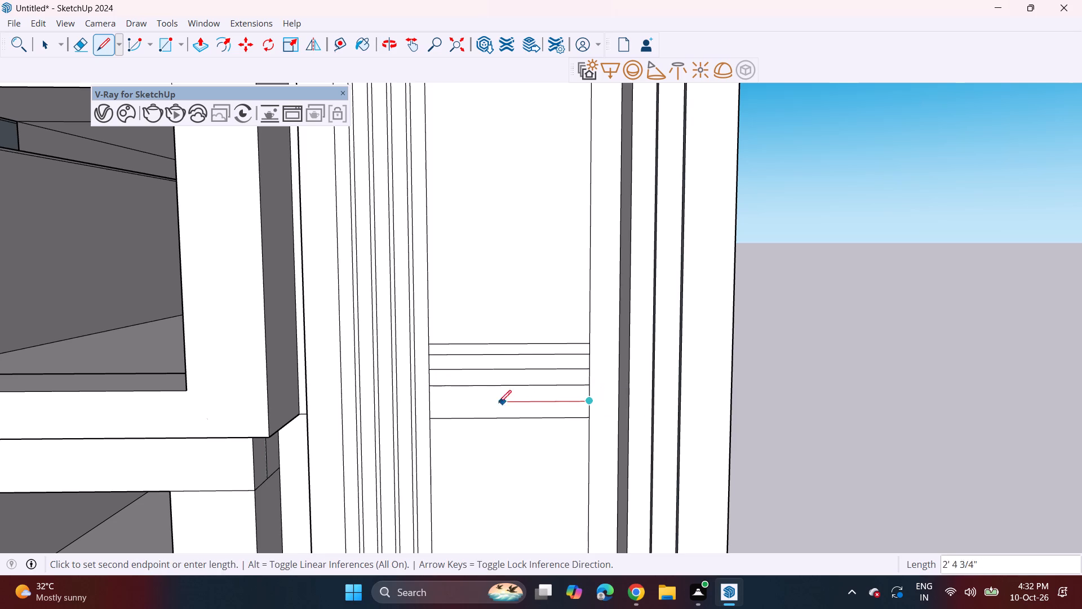
{"action": "left_click", "coordinate": [432, 401]}
Draw five horizontal lines about 4' 4 9/16" long across the upper band, splitting it into six thin strips.
{"action": "scroll", "coordinate": [490, 379], "scroll_direction": "down", "scroll_amount": 5}
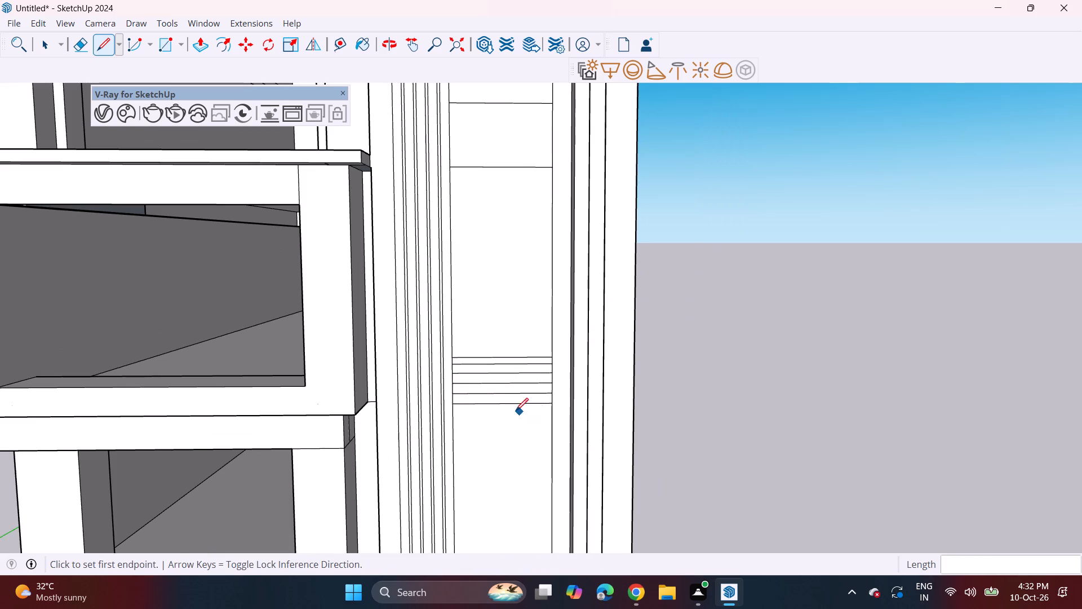
{"action": "middle_click_drag", "start_coordinate": [520, 400], "coordinate": [487, 197], "text": "shift"}
{"action": "middle_click_drag", "start_coordinate": [481, 189], "coordinate": [513, 449], "text": "shift"}
{"action": "middle_click_drag", "start_coordinate": [489, 205], "coordinate": [466, 356], "text": "shift"}
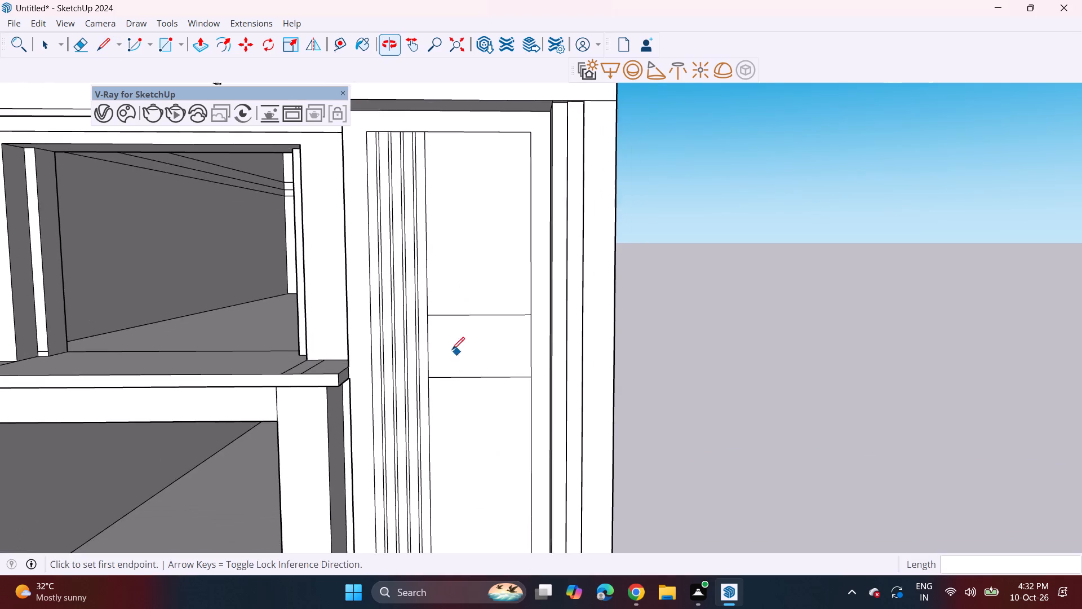
{"action": "scroll", "coordinate": [443, 334], "scroll_direction": "up", "scroll_amount": 4}
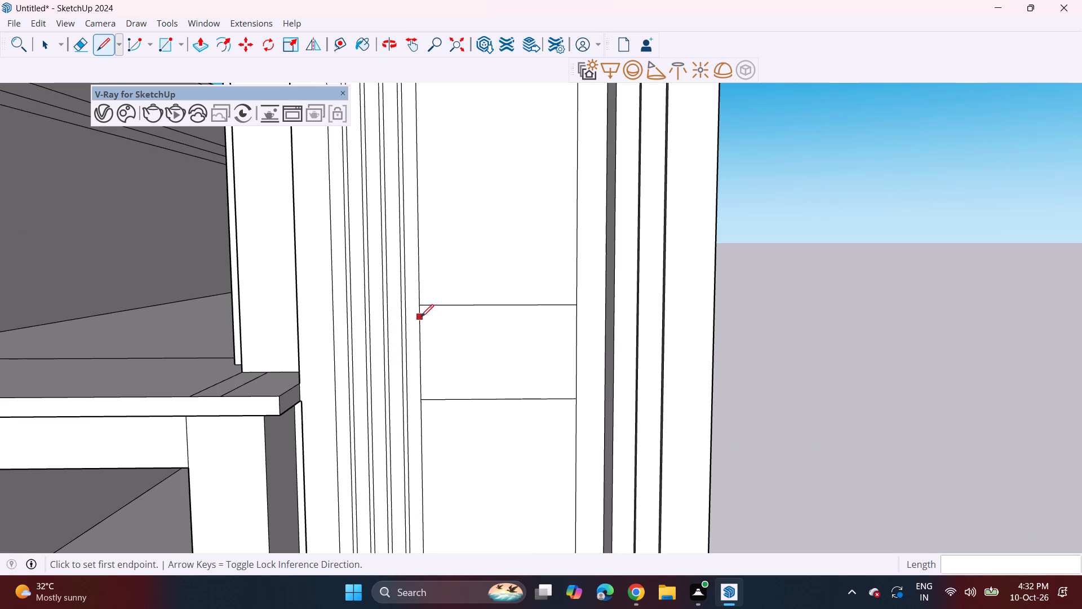
{"action": "left_click", "coordinate": [421, 317]}
{"action": "left_click", "coordinate": [577, 316]}
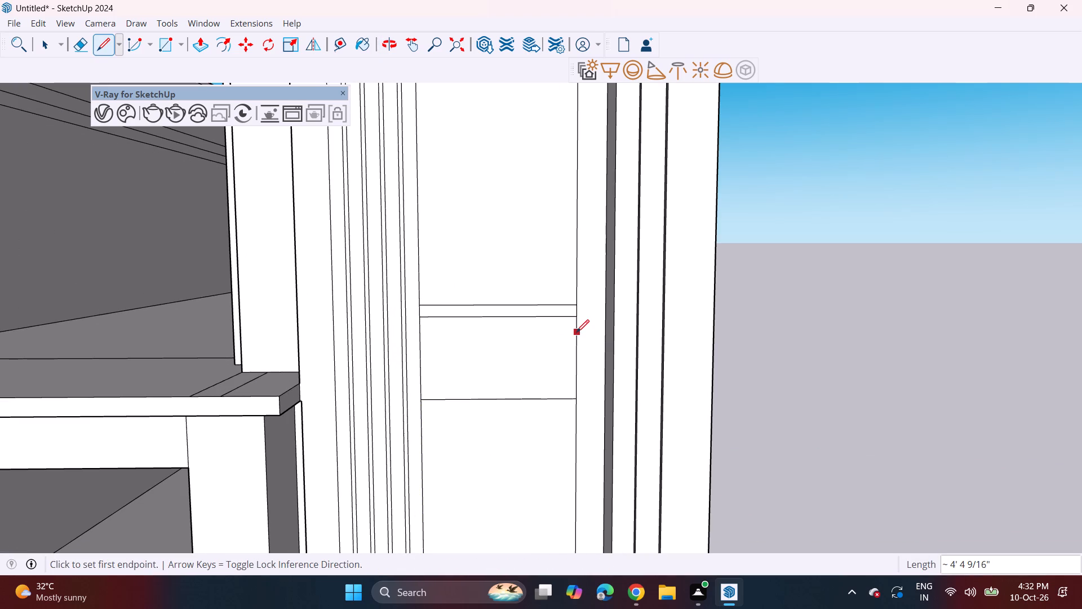
{"action": "left_click", "coordinate": [577, 332]}
{"action": "left_click", "coordinate": [425, 335]}
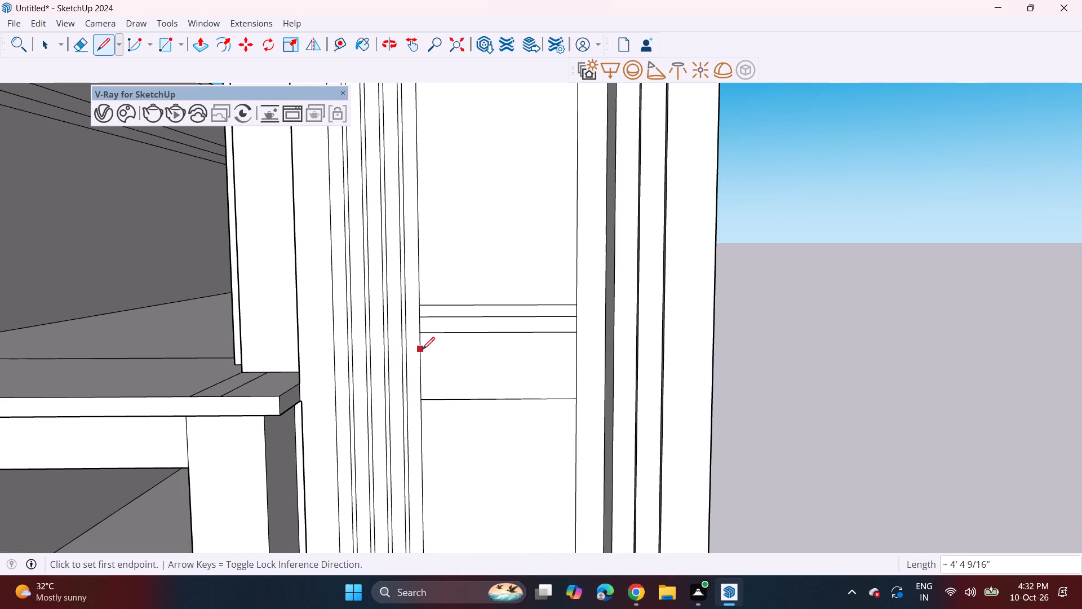
{"action": "left_click", "coordinate": [422, 350]}
{"action": "double_click", "coordinate": [574, 354]}
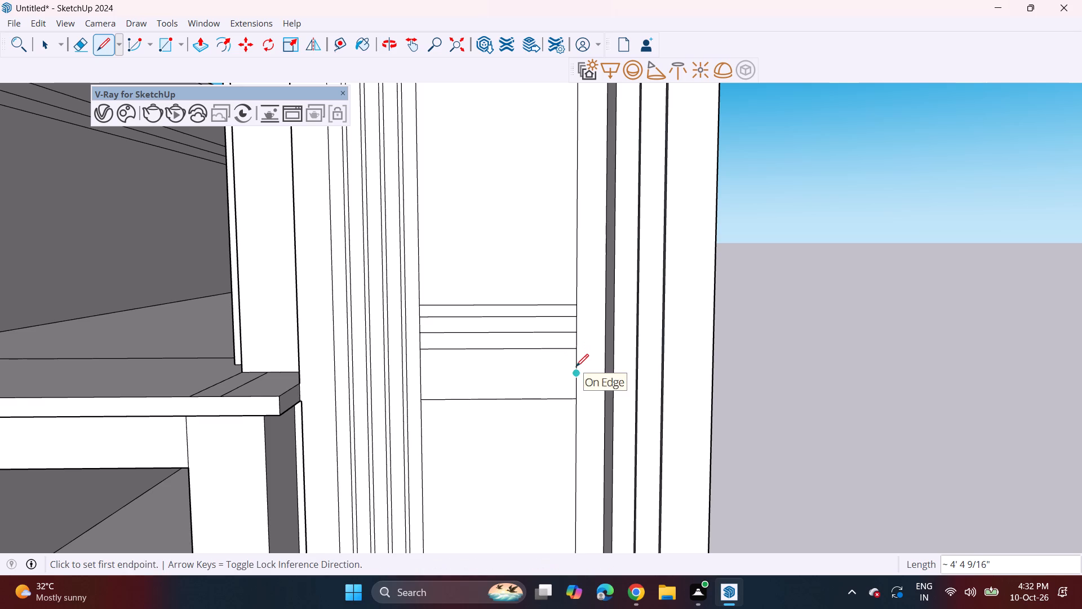
{"action": "left_click", "coordinate": [576, 364]}
{"action": "left_click", "coordinate": [420, 359]}
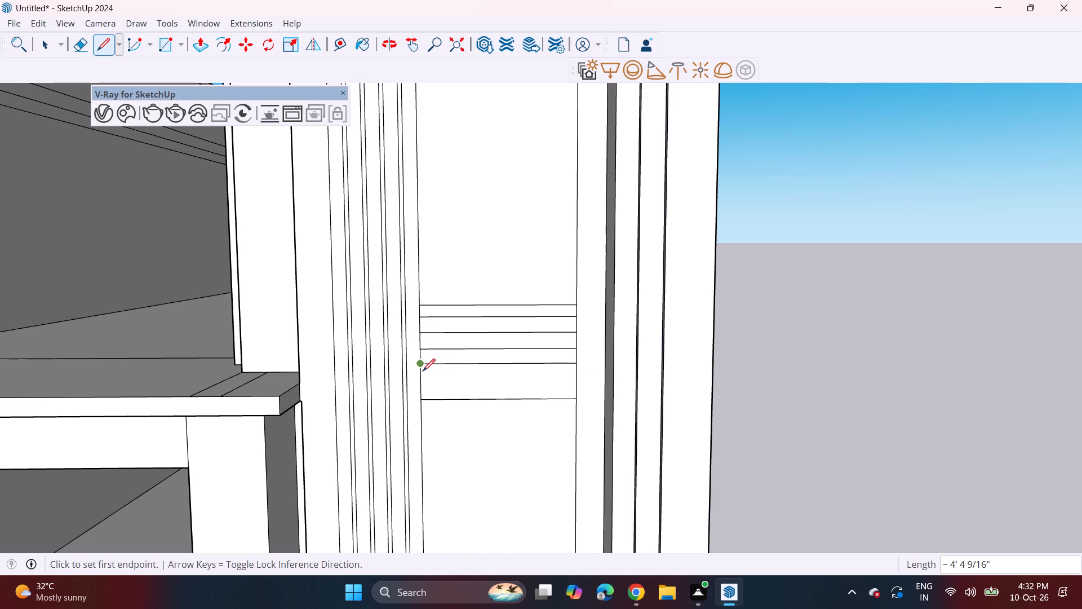
{"action": "left_click", "coordinate": [422, 384]}
{"action": "left_click", "coordinate": [571, 385]}
Examine the wall panel over its full height, including both striped bands and the panel's base.
{"action": "scroll", "coordinate": [499, 282], "scroll_direction": "down", "scroll_amount": 5}
{"action": "middle_click_drag", "start_coordinate": [493, 232], "coordinate": [485, 280], "text": "shift"}
{"action": "scroll", "coordinate": [487, 210], "scroll_direction": "down", "scroll_amount": 5}
{"action": "middle_click_drag", "start_coordinate": [495, 321], "coordinate": [481, 220], "text": "shift"}
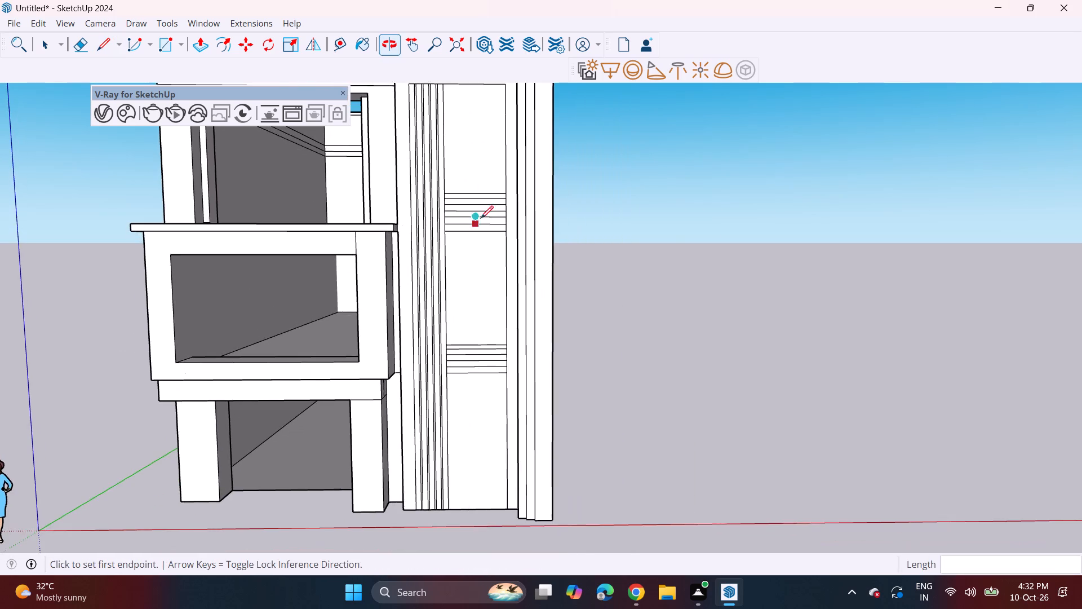
{"action": "scroll", "coordinate": [448, 394], "scroll_direction": "up", "scroll_amount": 6}
{"action": "middle_click_drag", "start_coordinate": [443, 449], "coordinate": [420, 355], "text": "shift"}
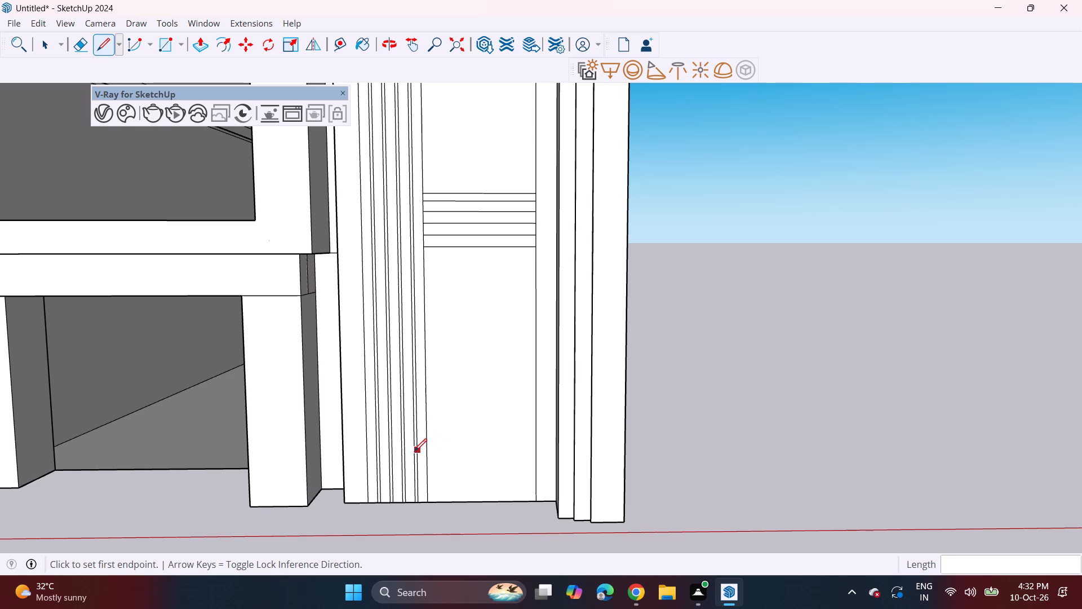
{"action": "scroll", "coordinate": [475, 386], "scroll_direction": "down", "scroll_amount": 2}
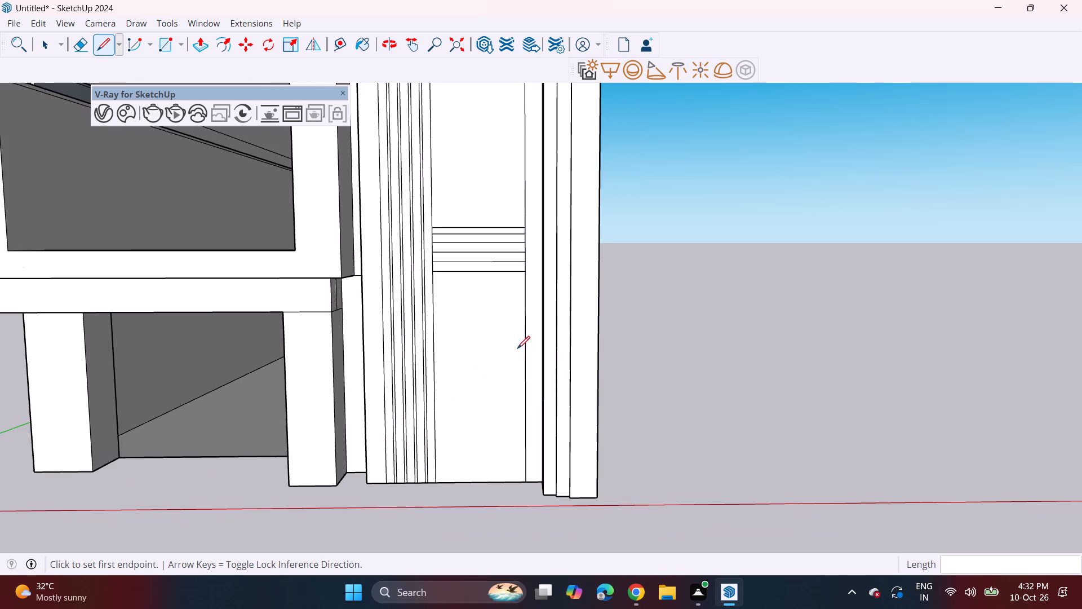
{"action": "scroll", "coordinate": [518, 335], "scroll_direction": "down", "scroll_amount": 6}
{"action": "middle_click_drag", "start_coordinate": [513, 144], "coordinate": [517, 180]}
{"action": "middle_click_drag", "start_coordinate": [513, 188], "coordinate": [553, 221], "text": "shift"}
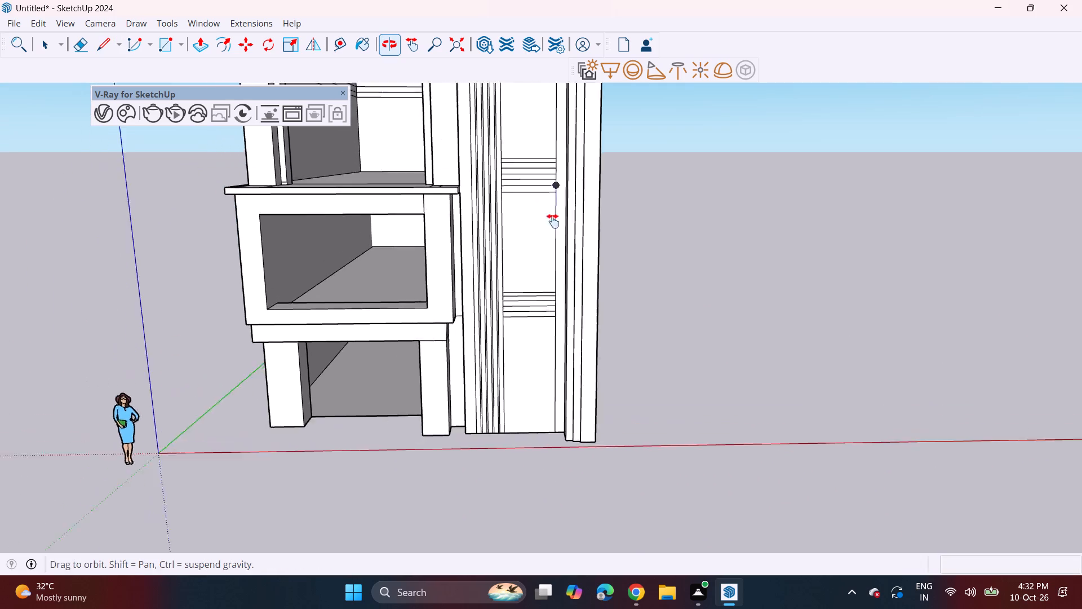
{"action": "middle_click_drag", "start_coordinate": [553, 221], "coordinate": [583, 294], "text": "shift"}
Draw an outer border line from the panel's top corner, across above its top edge and 31' 3 3/8" down to its bottom edge.
{"action": "scroll", "coordinate": [543, 155], "scroll_direction": "up", "scroll_amount": 2}
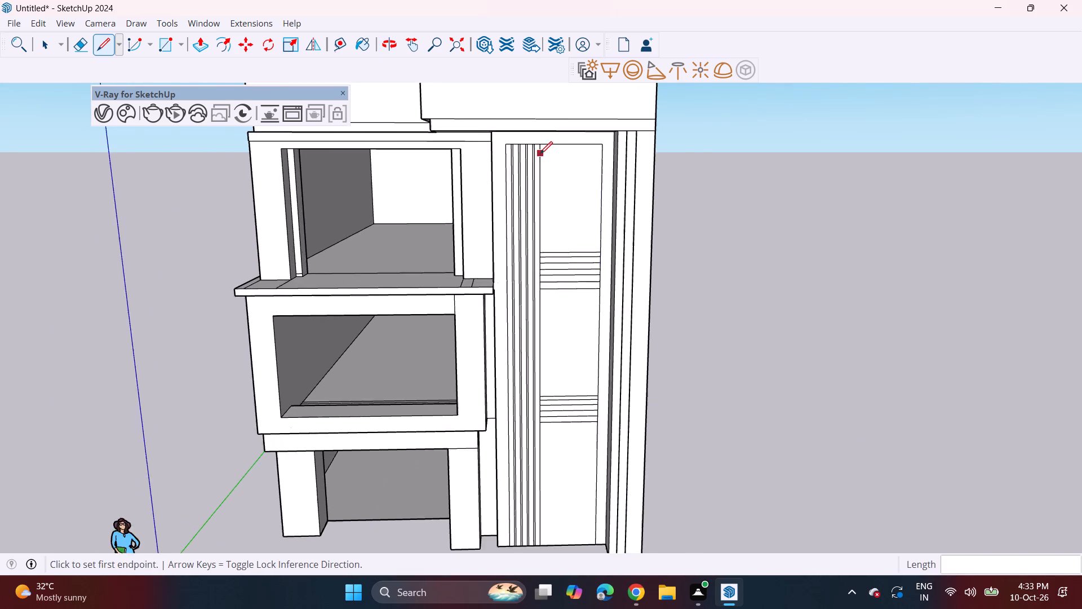
{"action": "scroll", "coordinate": [540, 154], "scroll_direction": "up", "scroll_amount": 5}
{"action": "left_click", "coordinate": [493, 144]}
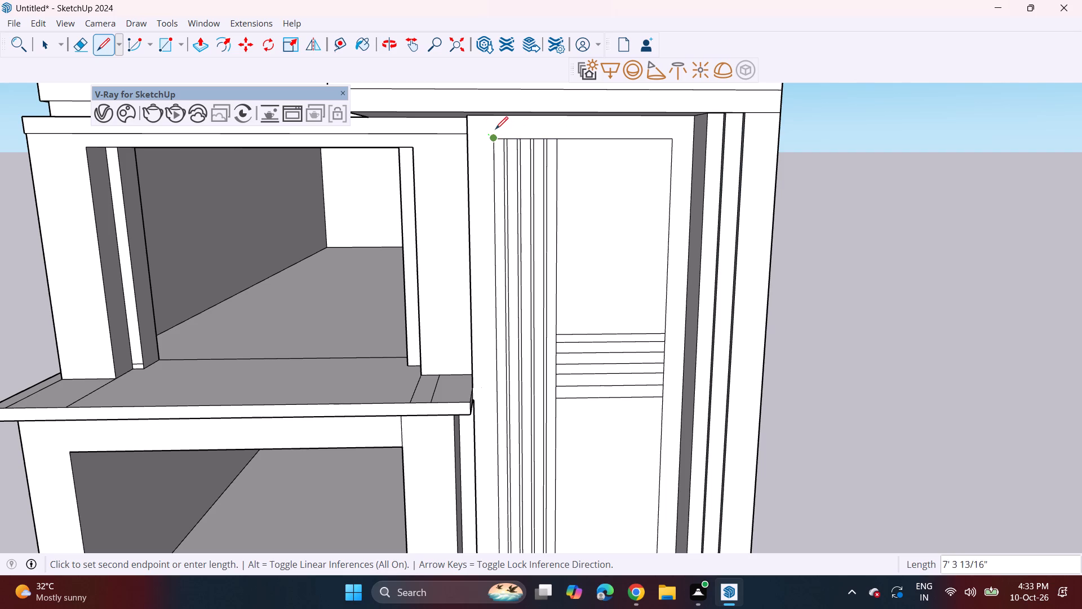
{"action": "double_click", "coordinate": [495, 123]}
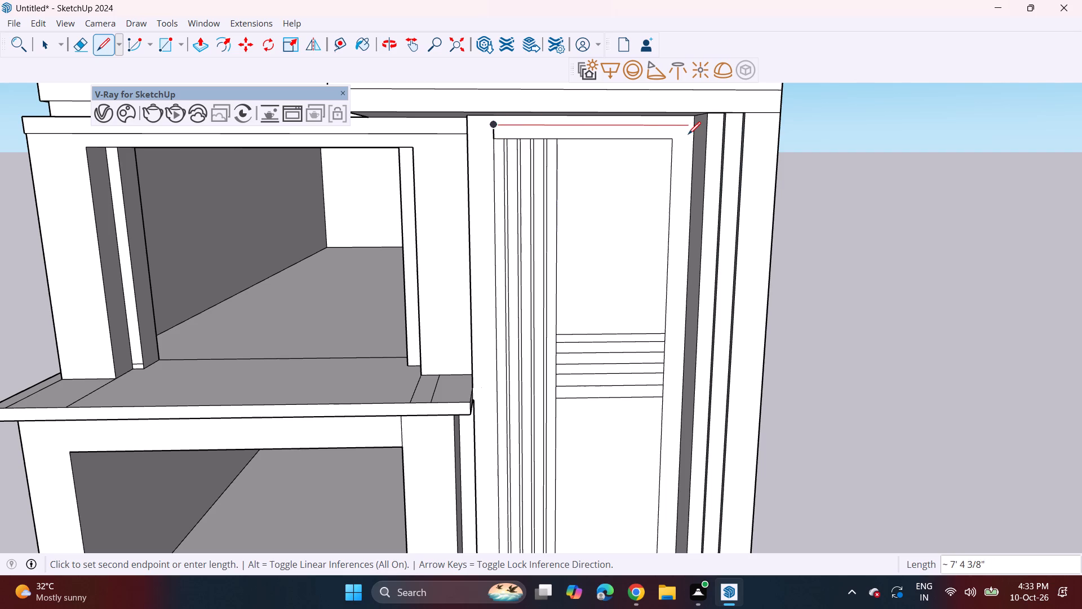
{"action": "left_click", "coordinate": [685, 134]}
{"action": "scroll", "coordinate": [680, 279], "scroll_direction": "down", "scroll_amount": 3}
{"action": "middle_click_drag", "start_coordinate": [664, 308], "coordinate": [620, 33], "text": "shift"}
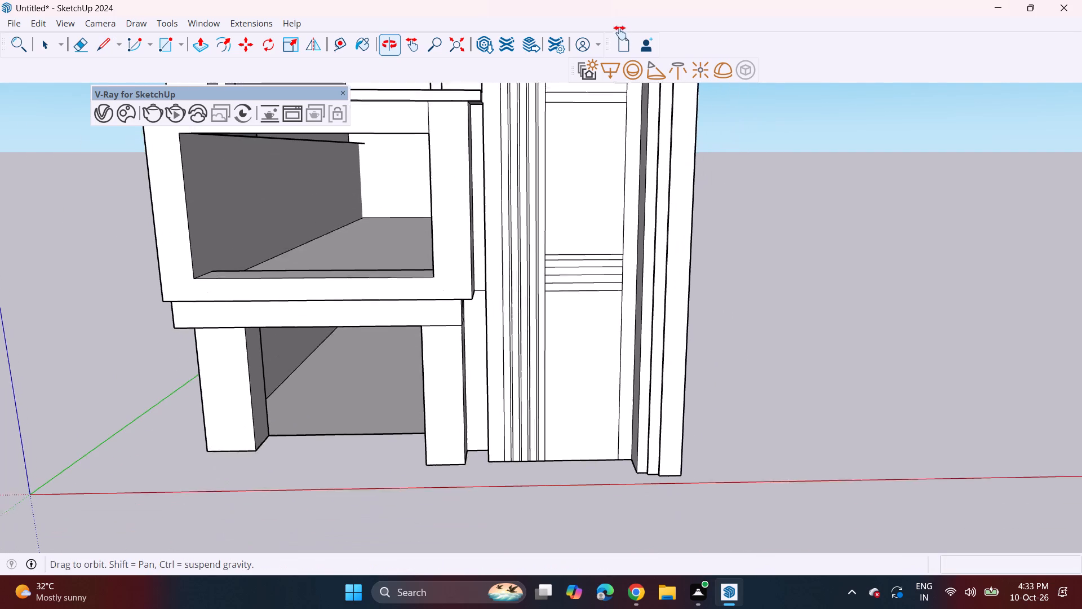
{"action": "middle_click_drag", "start_coordinate": [620, 33], "coordinate": [617, 26], "text": "shift"}
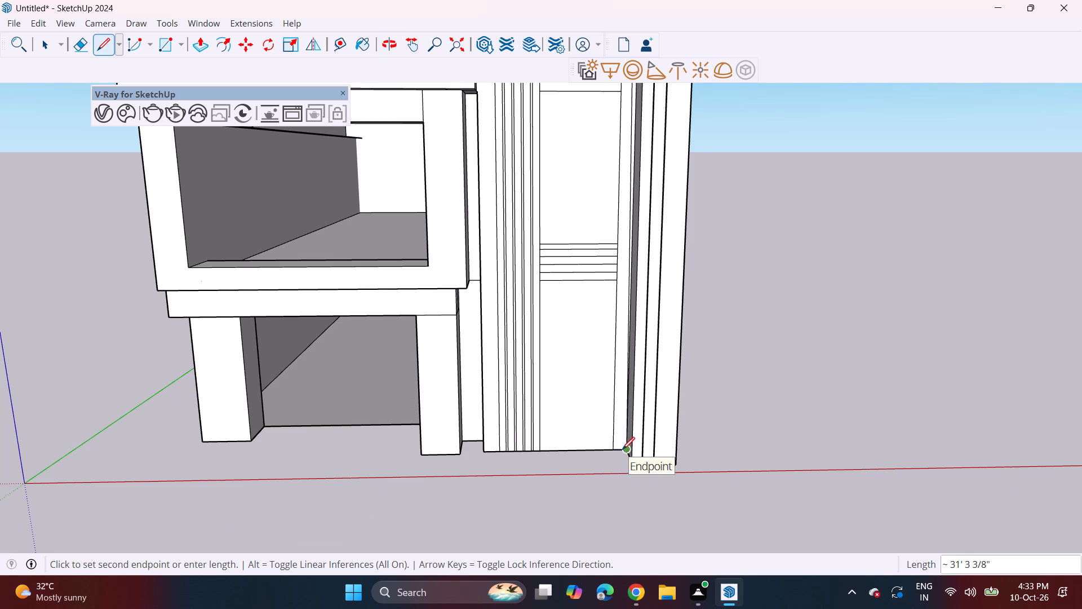
{"action": "scroll", "coordinate": [619, 450], "scroll_direction": "up", "scroll_amount": 11}
{"action": "left_click", "coordinate": [629, 440]}
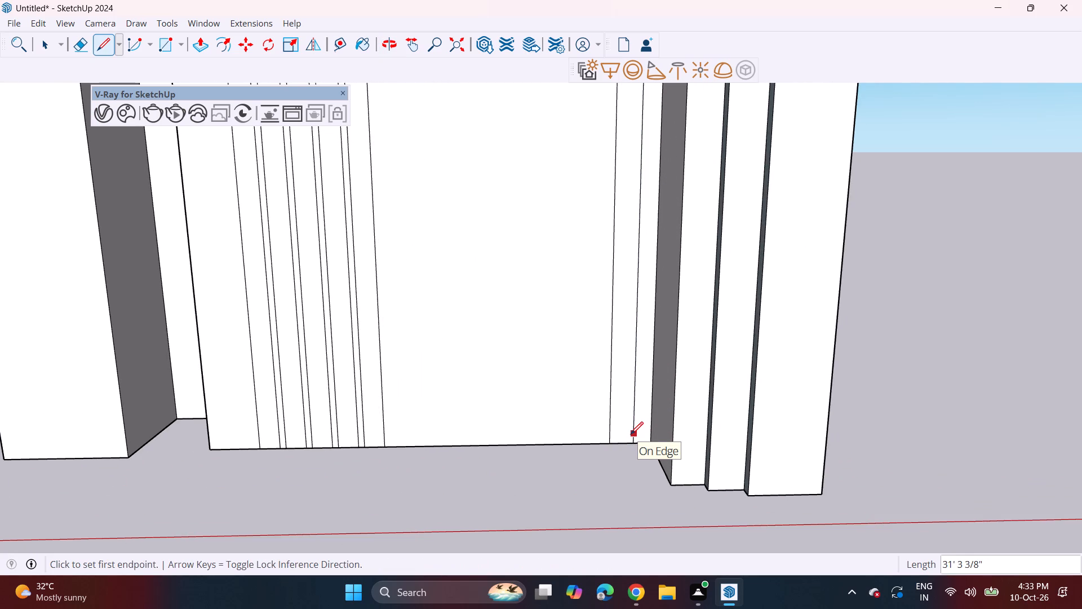
Push the blank section above the upper band about 1' 9 1/16" into the wall, and shift it again by about 5 1/16".
{"action": "scroll", "coordinate": [631, 434], "scroll_direction": "down", "scroll_amount": 8}
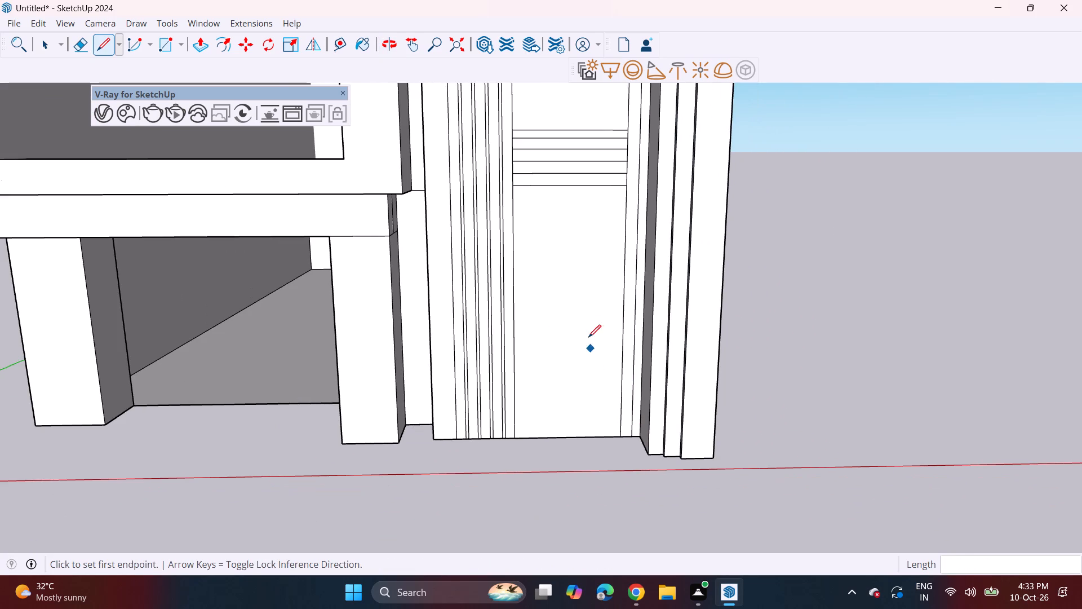
{"action": "middle_click_drag", "start_coordinate": [587, 333], "coordinate": [571, 382]}
{"action": "scroll", "coordinate": [551, 382], "scroll_direction": "down", "scroll_amount": 3}
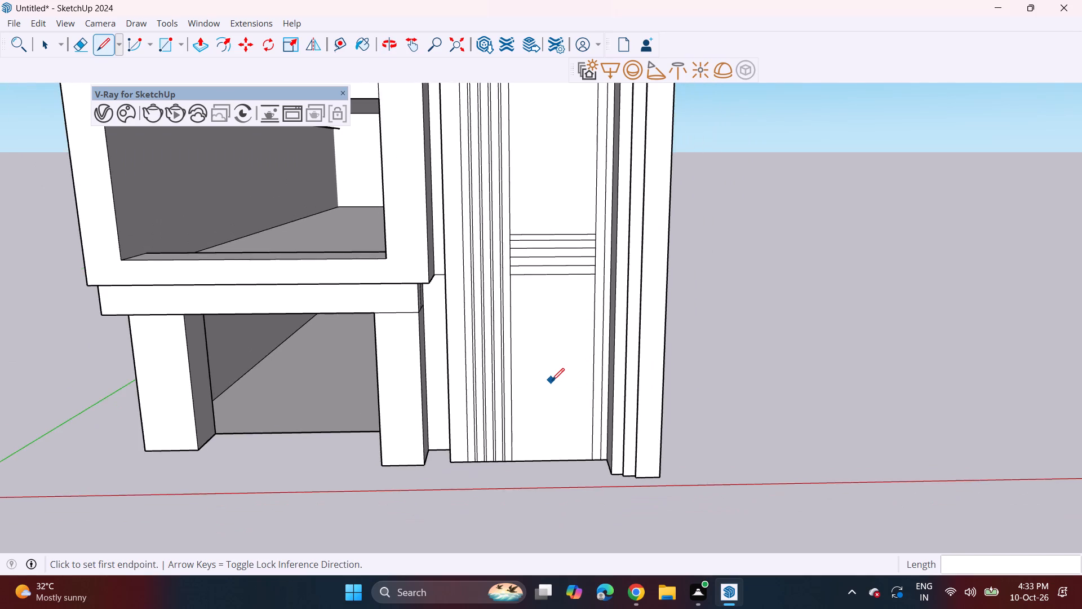
{"action": "scroll", "coordinate": [552, 381], "scroll_direction": "down", "scroll_amount": 6}
{"action": "middle_click_drag", "start_coordinate": [539, 439], "coordinate": [528, 467], "text": "shift"}
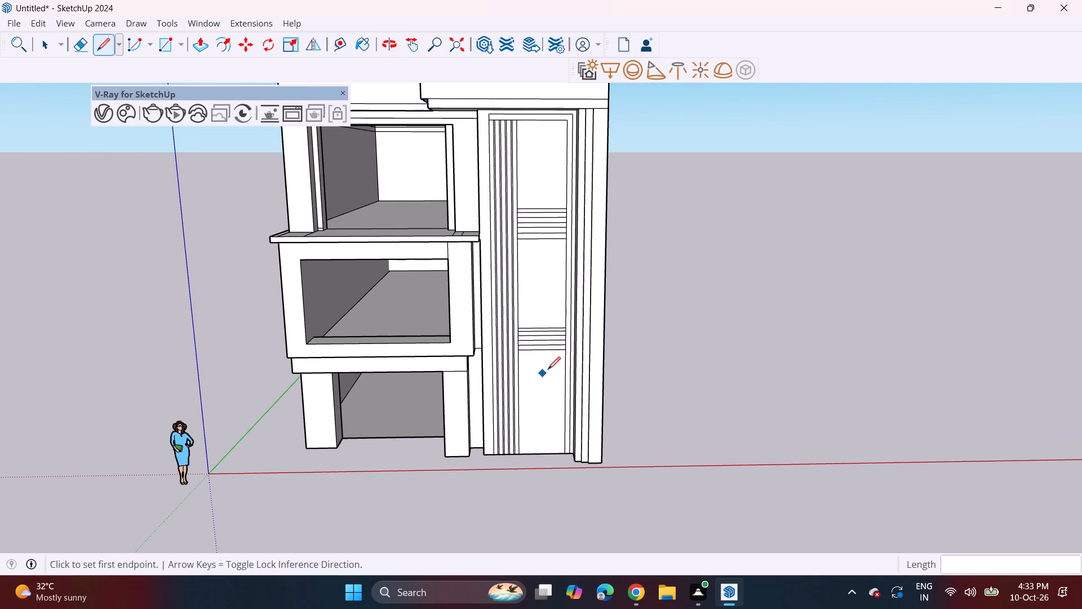
{"action": "key", "text": "space"}
{"action": "key", "text": "m"}
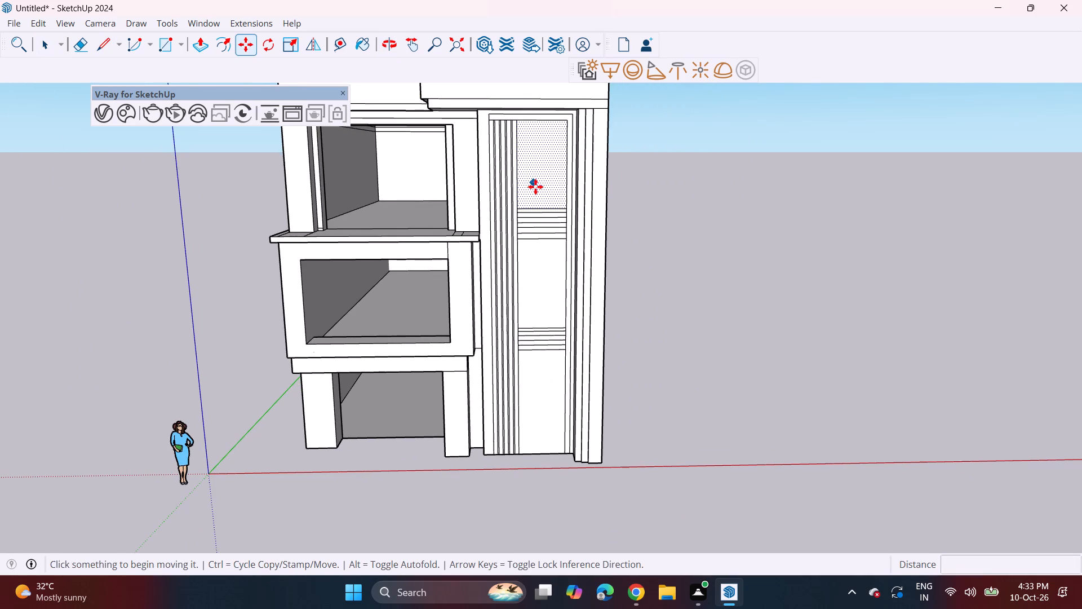
{"action": "key", "text": "p"}
{"action": "left_click", "coordinate": [540, 186]}
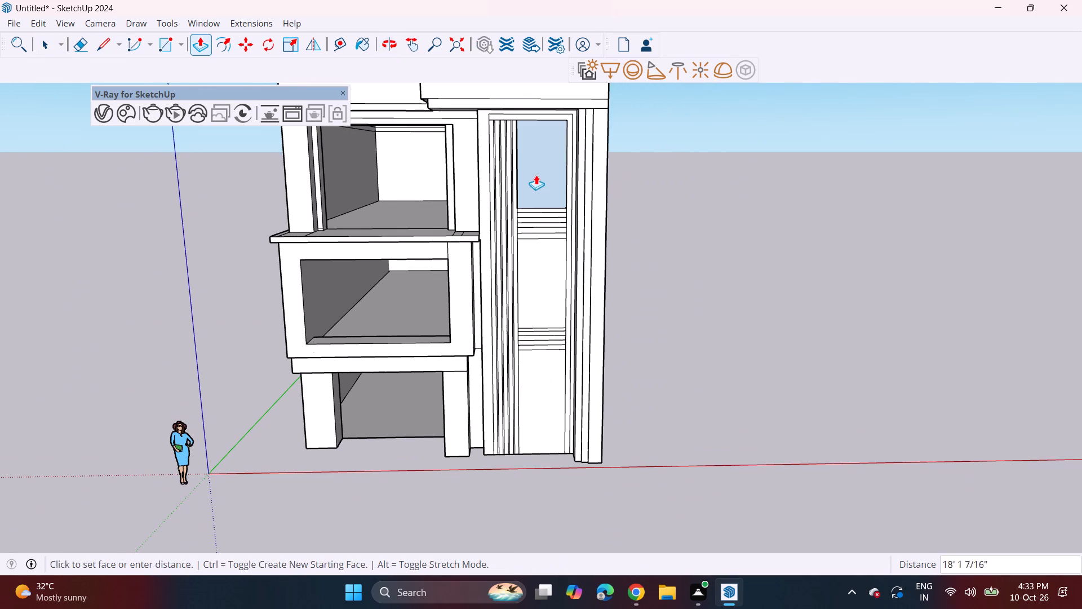
{"action": "left_click", "coordinate": [534, 166]}
{"action": "middle_click_drag", "start_coordinate": [548, 192], "coordinate": [674, 308]}
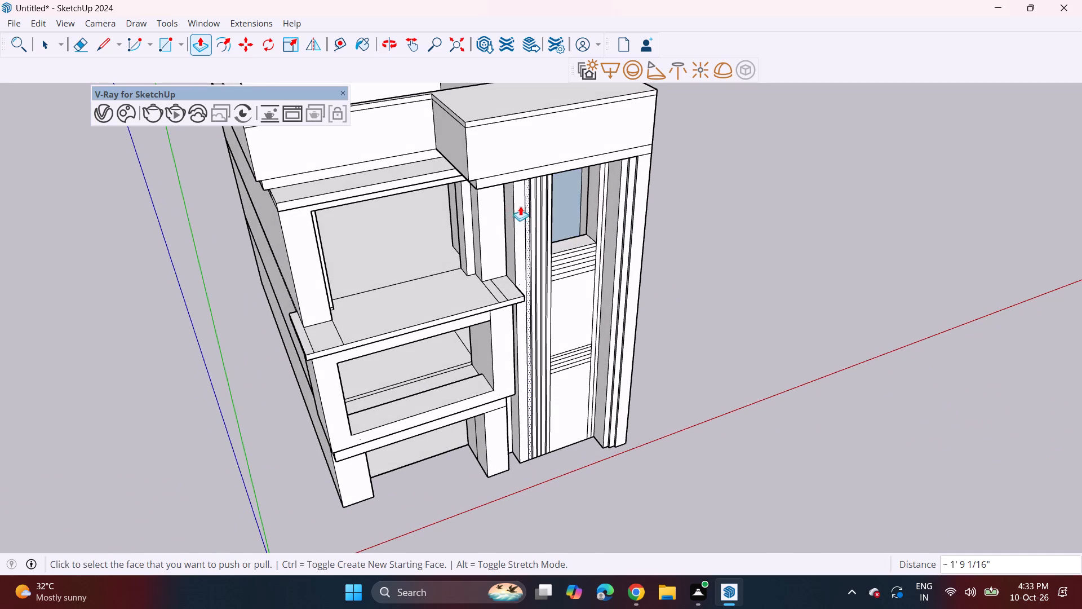
{"action": "left_click", "coordinate": [573, 215]}
{"action": "left_click", "coordinate": [560, 193]}
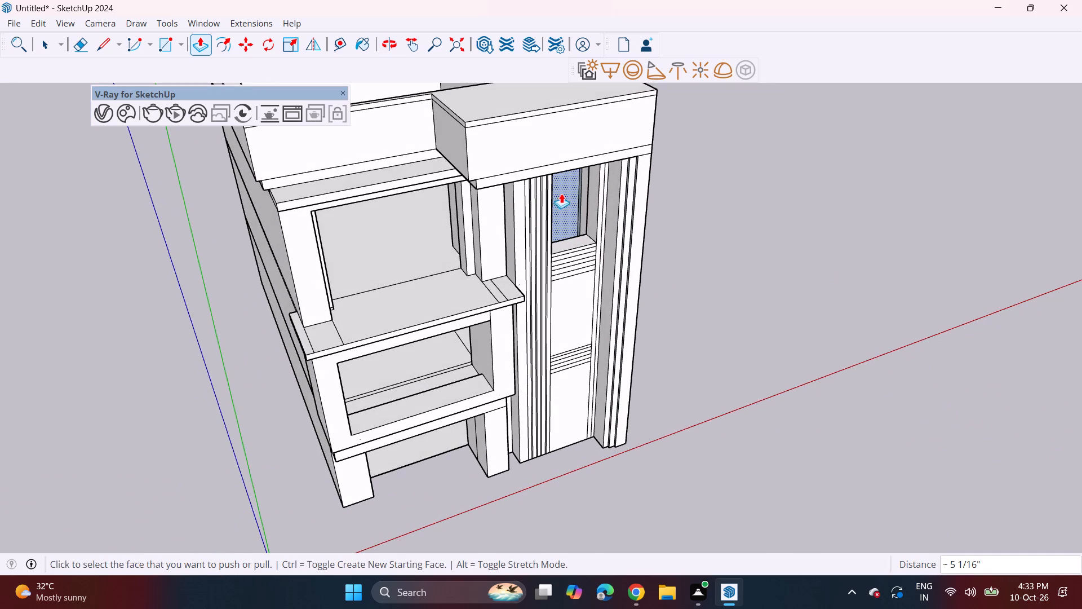
Recess the blank sections between and below the bands into the wall, pushing the bottom one about 1' 9".
{"action": "double_click", "coordinate": [579, 310]}
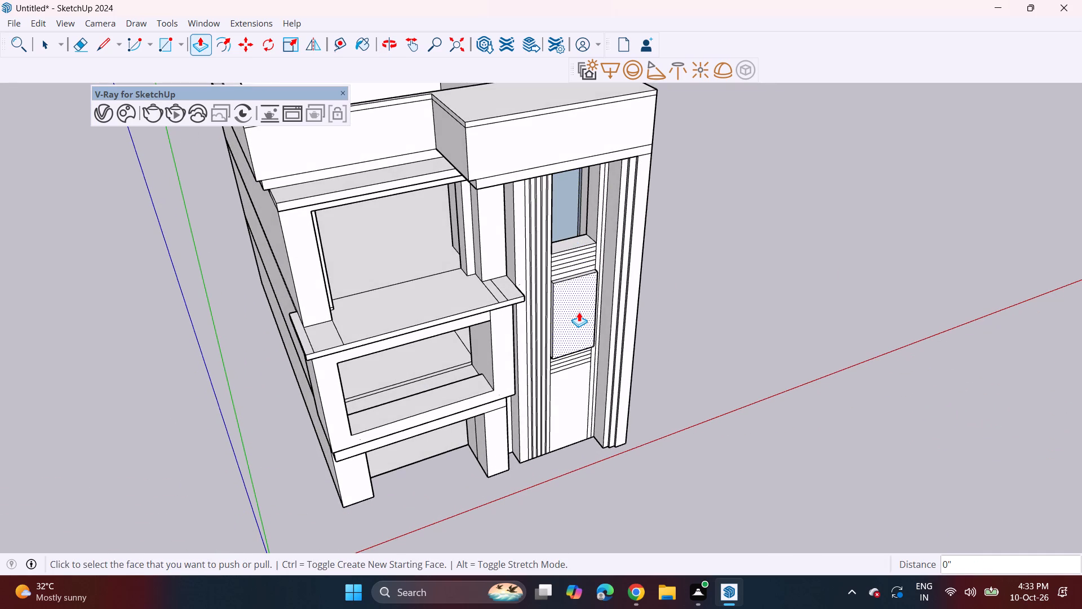
{"action": "key", "text": "ctrl+z"}
{"action": "left_click", "coordinate": [582, 319]}
{"action": "left_click", "coordinate": [564, 294]}
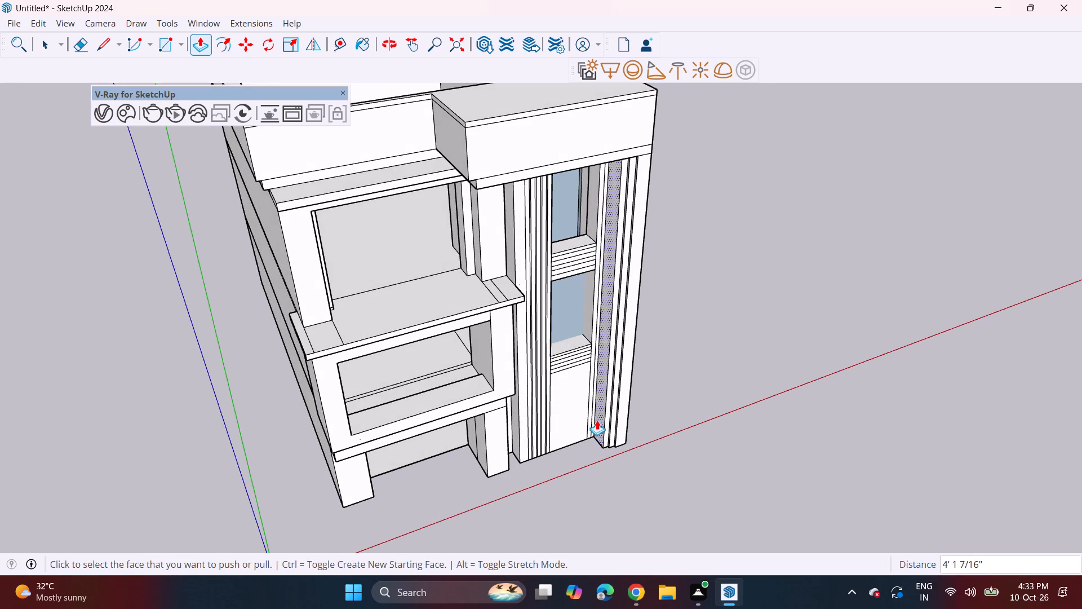
{"action": "left_click", "coordinate": [578, 413]}
{"action": "left_click", "coordinate": [561, 394]}
Push/pull the stepped corner fin's narrow face nearest the wall panel by 2 1/8" and its adjoining side face by 5 3/8".
{"action": "middle_click_drag", "start_coordinate": [581, 406], "coordinate": [487, 174]}
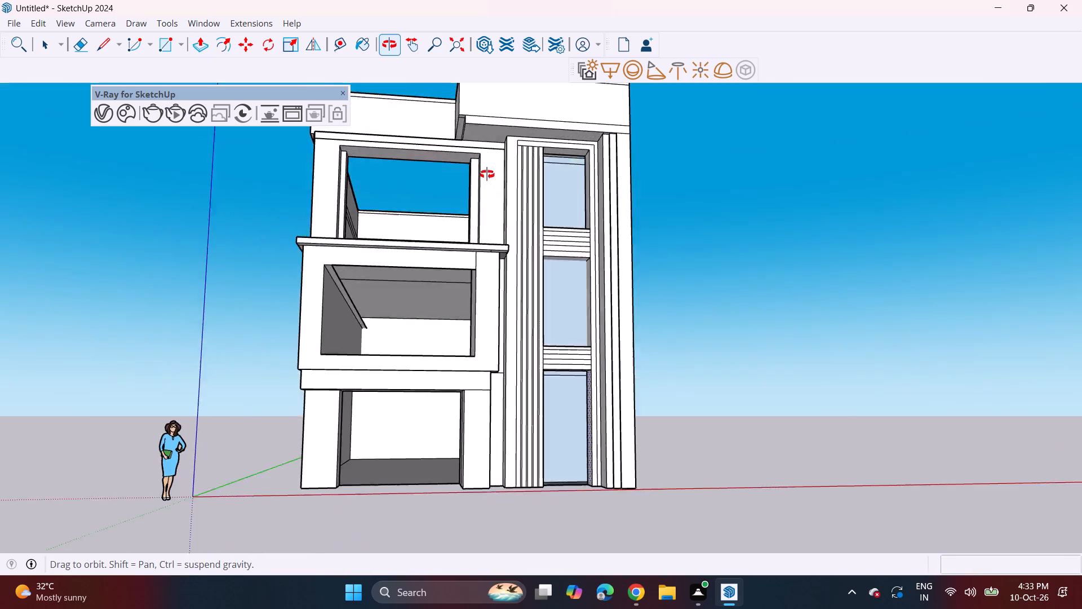
{"action": "middle_click_drag", "start_coordinate": [487, 174], "coordinate": [466, 213]}
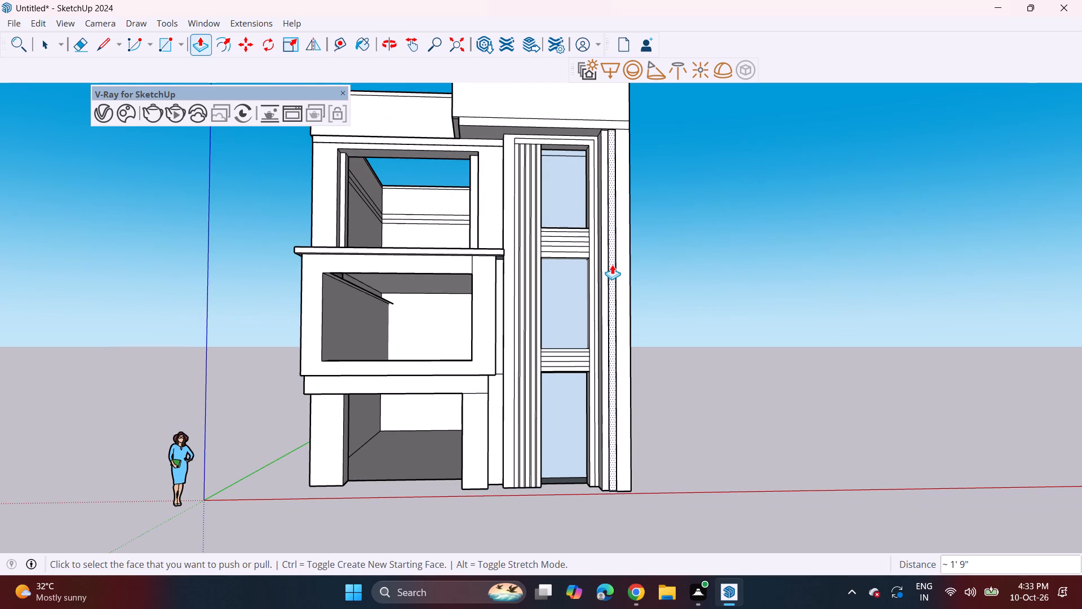
{"action": "middle_click_drag", "start_coordinate": [628, 338], "coordinate": [604, 348]}
{"action": "scroll", "coordinate": [604, 348], "scroll_direction": "up", "scroll_amount": 4}
{"action": "middle_click_drag", "start_coordinate": [595, 351], "coordinate": [647, 386]}
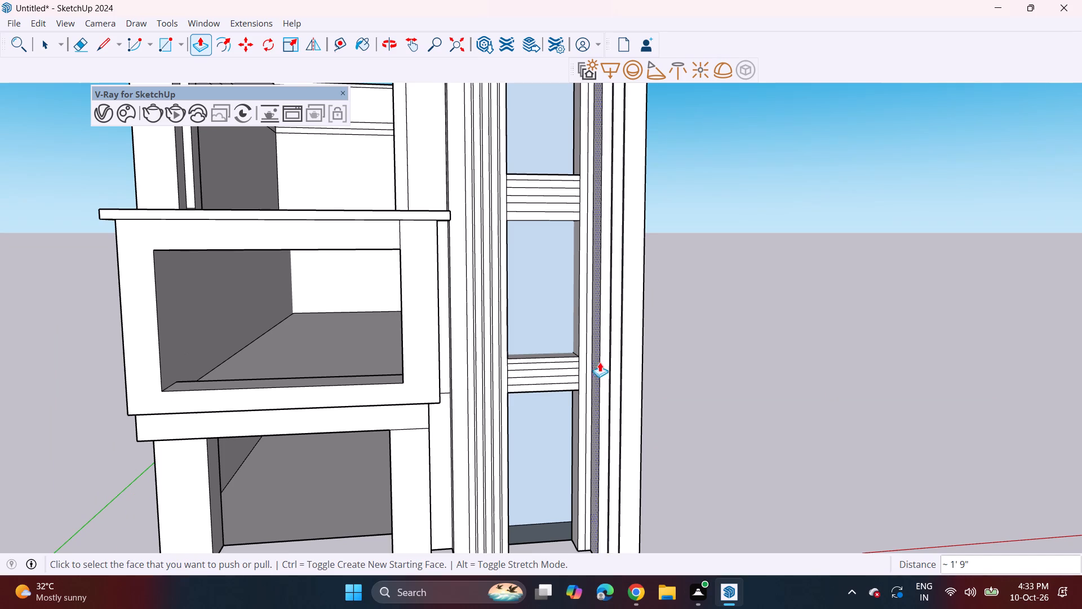
{"action": "middle_click_drag", "start_coordinate": [611, 365], "coordinate": [637, 413]}
{"action": "scroll", "coordinate": [601, 389], "scroll_direction": "up", "scroll_amount": 6}
{"action": "left_click", "coordinate": [633, 385]}
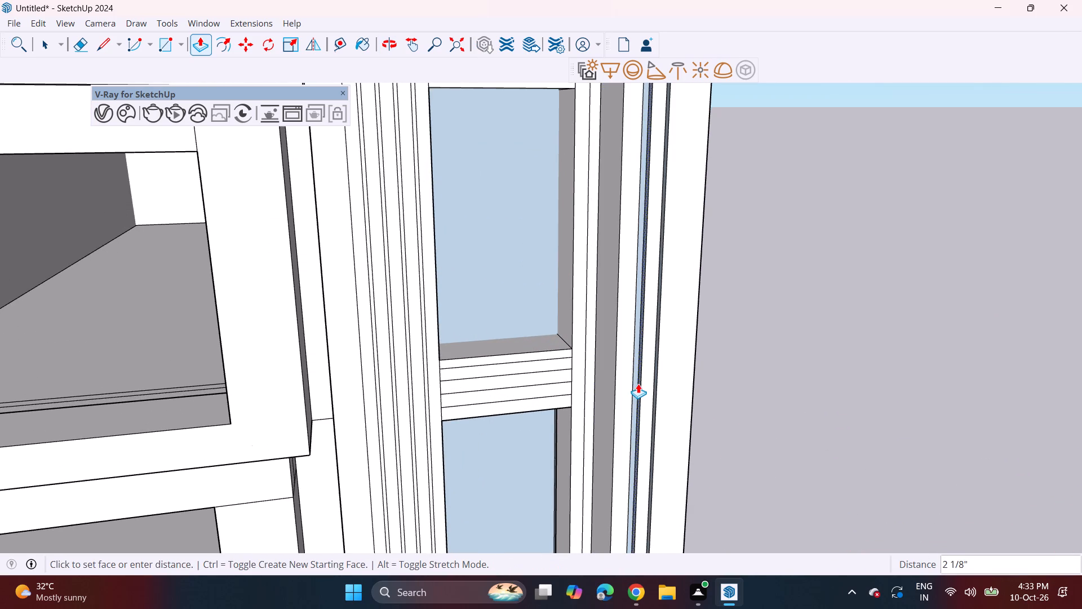
{"action": "left_click", "coordinate": [641, 383]}
{"action": "left_click", "coordinate": [597, 408]}
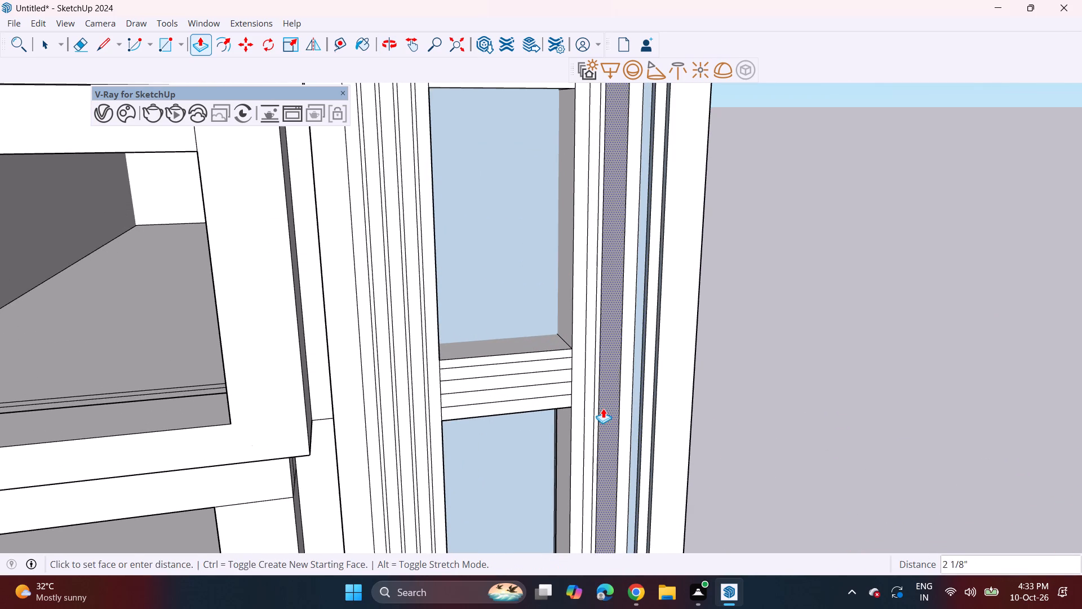
{"action": "left_click", "coordinate": [609, 407]}
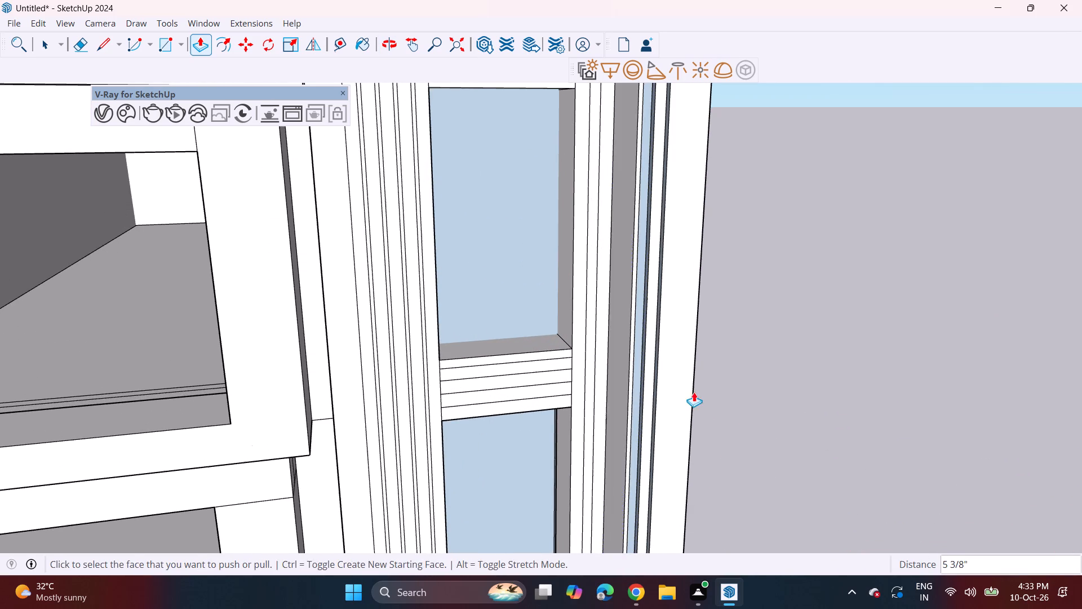
Push/pull the stepped corner fin's narrow groove faces by about 1 7/8" and 1 5/8".
{"action": "middle_click_drag", "start_coordinate": [688, 392], "coordinate": [590, 318]}
{"action": "middle_click_drag", "start_coordinate": [629, 367], "coordinate": [669, 429]}
{"action": "scroll", "coordinate": [632, 423], "scroll_direction": "up", "scroll_amount": 4}
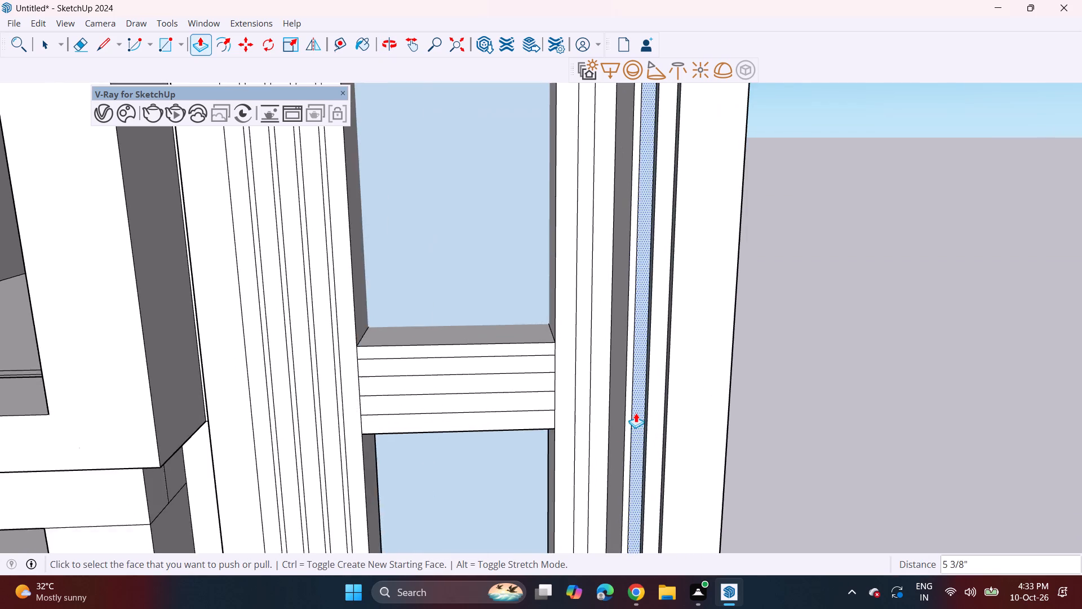
{"action": "scroll", "coordinate": [636, 413], "scroll_direction": "up", "scroll_amount": 4}
{"action": "left_click", "coordinate": [640, 416]}
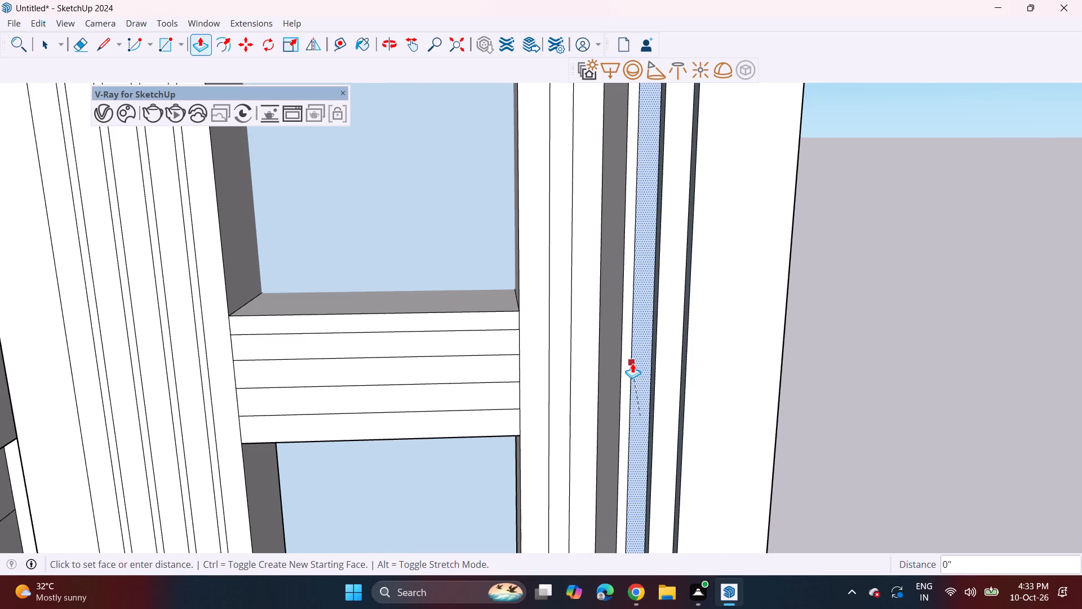
{"action": "left_click", "coordinate": [638, 376]}
{"action": "left_click", "coordinate": [646, 377]}
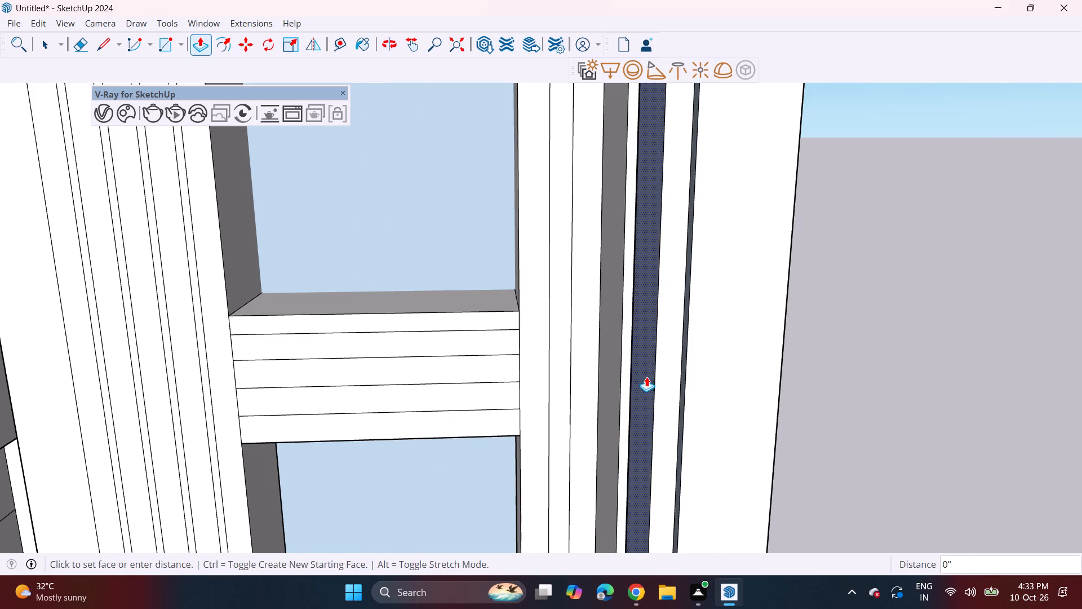
{"action": "left_click", "coordinate": [658, 374]}
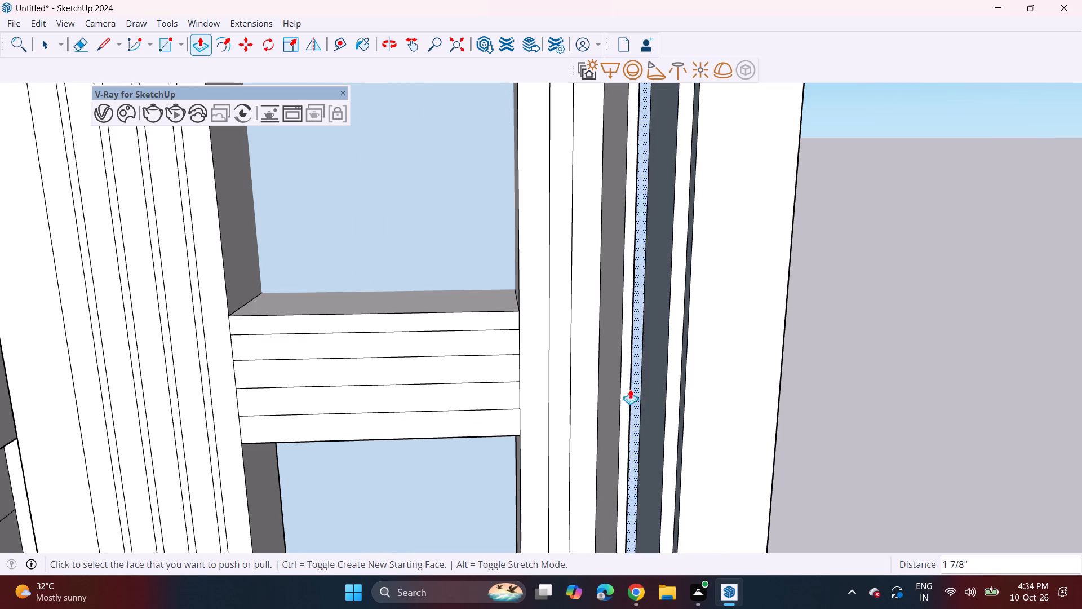
{"action": "left_click", "coordinate": [615, 406]}
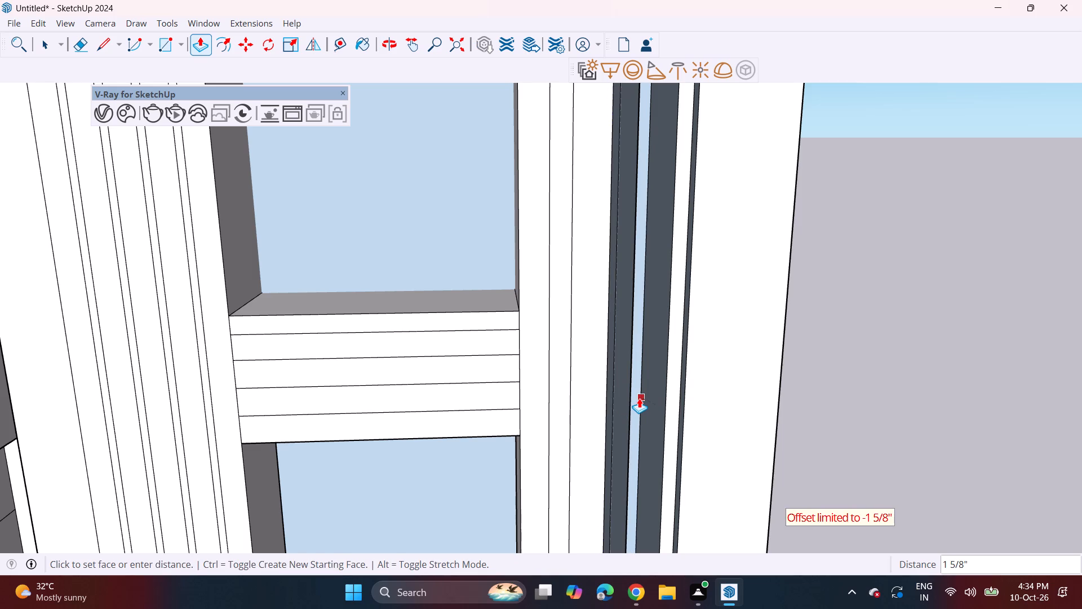
{"action": "left_click", "coordinate": [619, 405]}
Push/pull the fin's narrow side face nearest the window panel by 5 1/8" and the adjoining face by 1 1/16".
{"action": "middle_click_drag", "start_coordinate": [632, 402], "coordinate": [544, 406]}
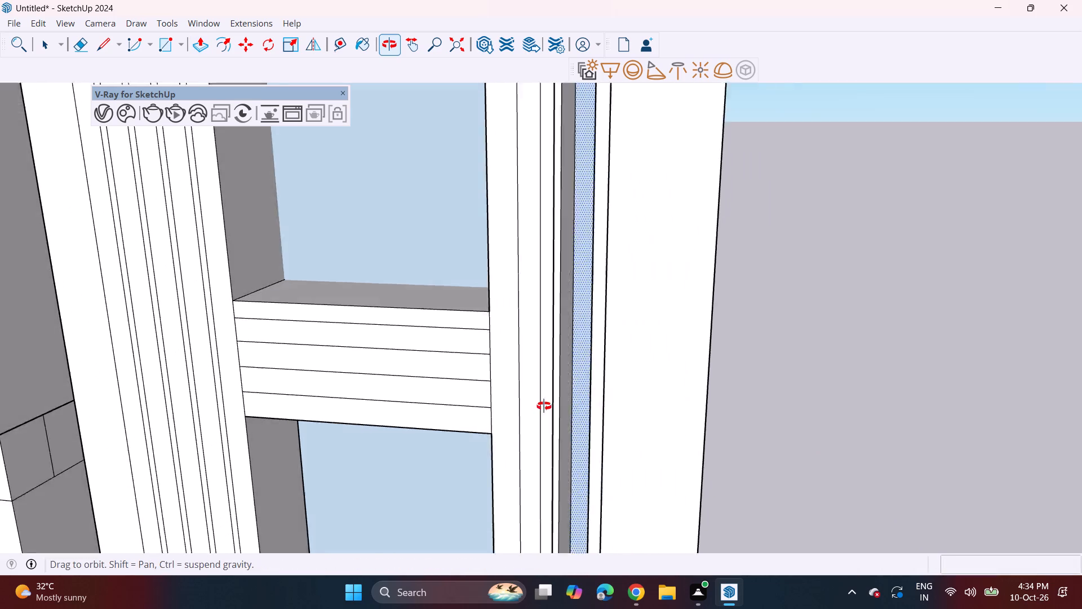
{"action": "middle_click_drag", "start_coordinate": [544, 406], "coordinate": [517, 405]}
{"action": "left_click", "coordinate": [530, 406]}
{"action": "middle_click_drag", "start_coordinate": [547, 405], "coordinate": [605, 418]}
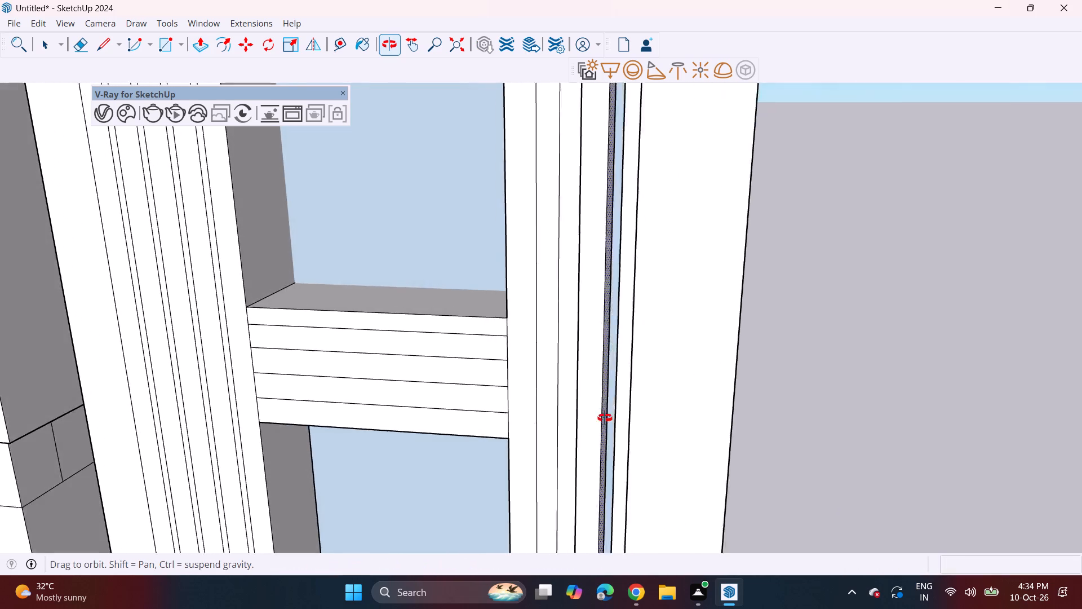
{"action": "middle_click_drag", "start_coordinate": [605, 418], "coordinate": [618, 418]}
{"action": "left_click", "coordinate": [654, 421]}
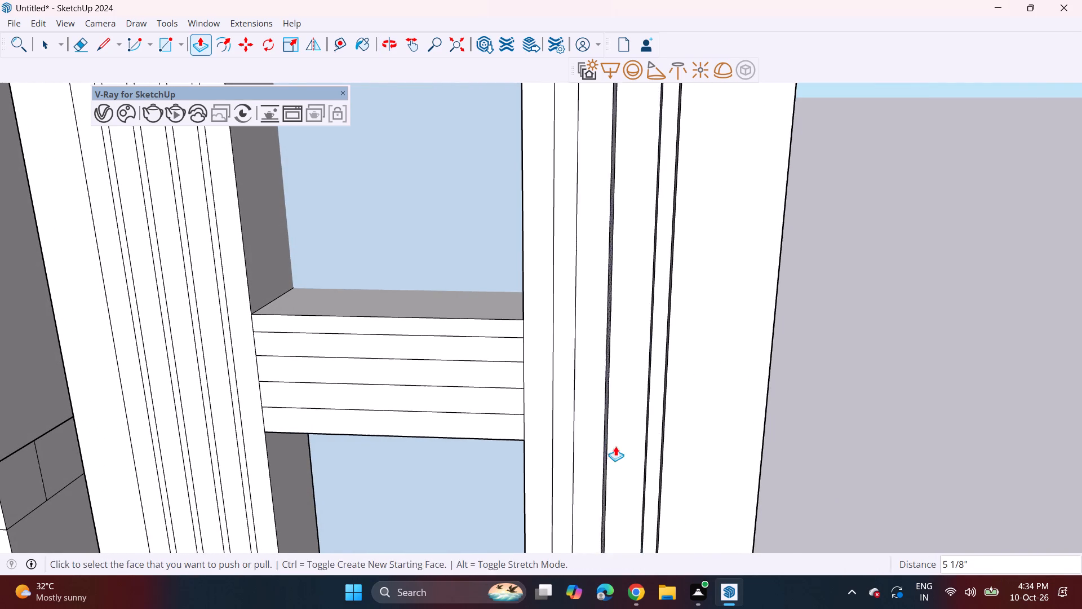
{"action": "middle_click_drag", "start_coordinate": [623, 449], "coordinate": [677, 469]}
{"action": "left_click", "coordinate": [650, 464]}
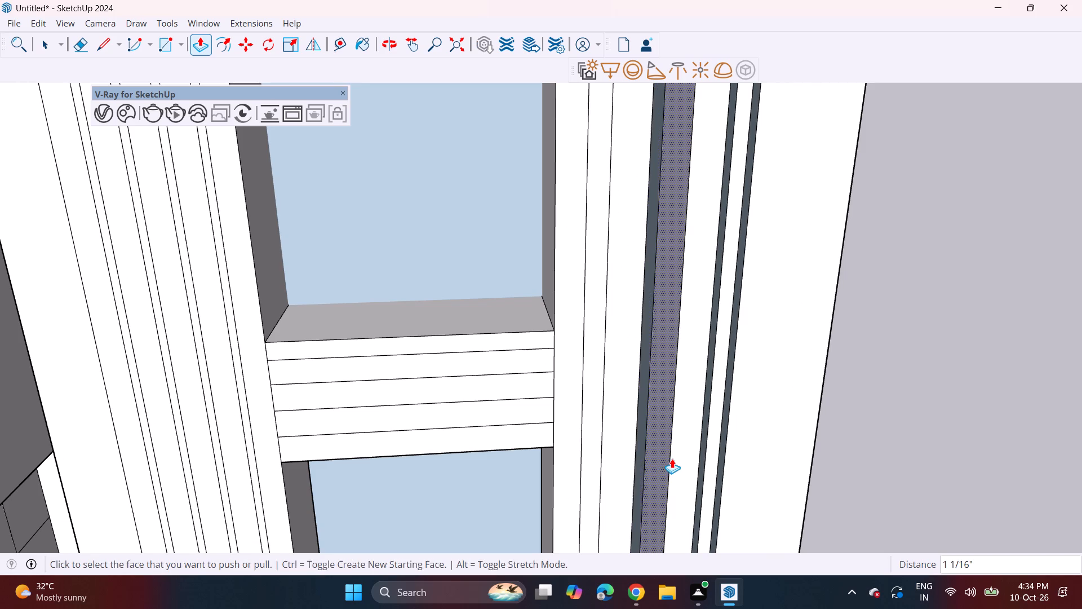
{"action": "left_click", "coordinate": [672, 458]}
Pull the first narrow vertical strip beside the window column outward about 1' 3 5/16" and repeat the extrusion on the neighbouring strips.
{"action": "middle_click_drag", "start_coordinate": [692, 436], "coordinate": [619, 402]}
{"action": "scroll", "coordinate": [620, 381], "scroll_direction": "down", "scroll_amount": 16}
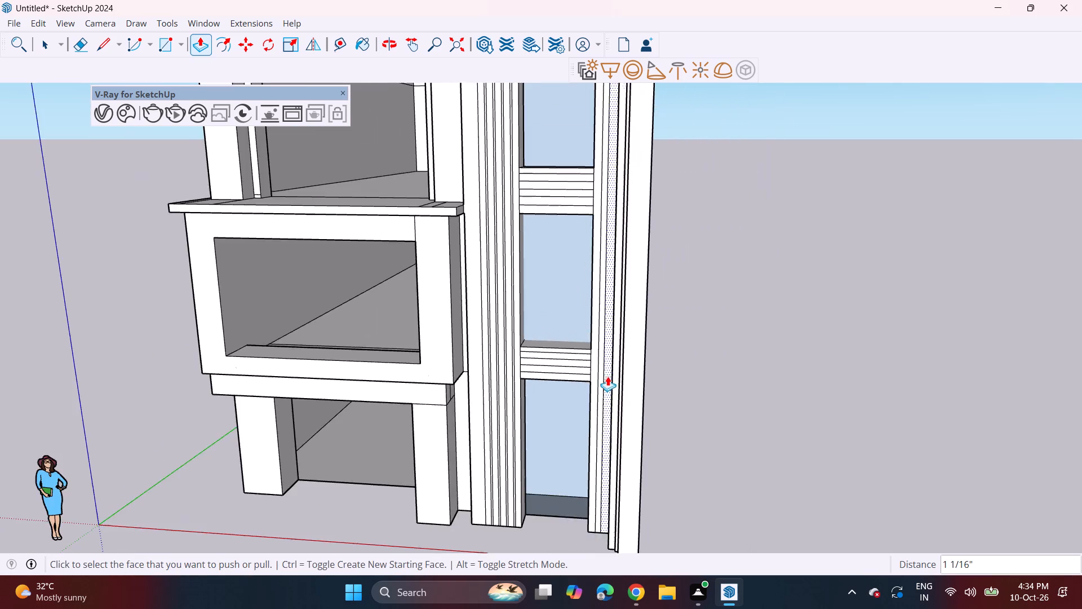
{"action": "middle_click_drag", "start_coordinate": [604, 369], "coordinate": [612, 294]}
{"action": "scroll", "coordinate": [613, 292], "scroll_direction": "down", "scroll_amount": 3}
{"action": "middle_click_drag", "start_coordinate": [579, 285], "coordinate": [599, 324], "text": "shift"}
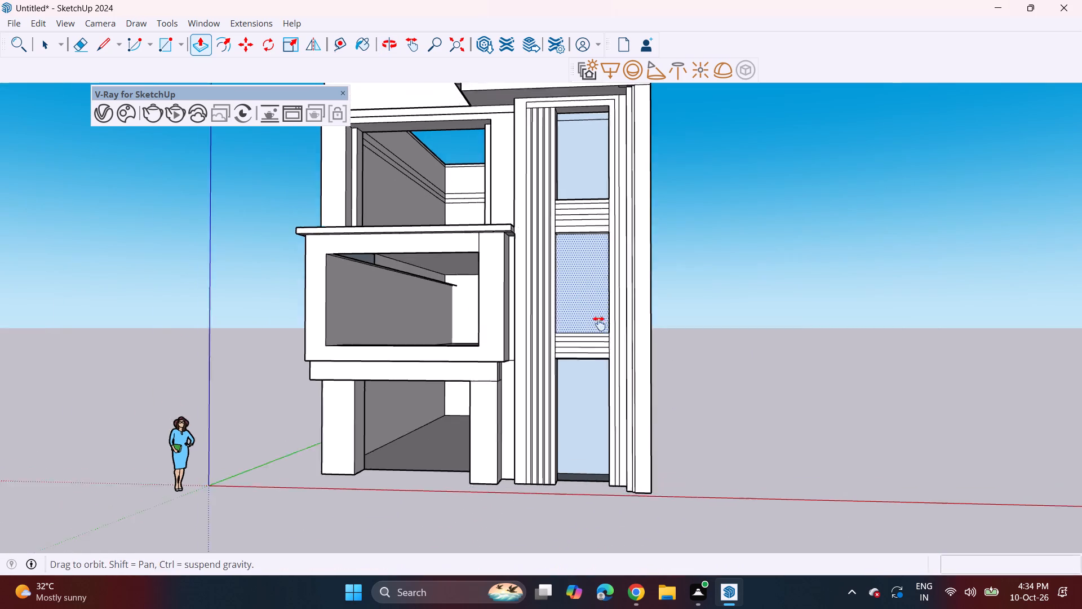
{"action": "middle_click_drag", "start_coordinate": [599, 324], "coordinate": [635, 382], "text": "shift"}
{"action": "scroll", "coordinate": [588, 413], "scroll_direction": "up", "scroll_amount": 4}
{"action": "key", "text": "p"}
{"action": "scroll", "coordinate": [558, 443], "scroll_direction": "up", "scroll_amount": 4}
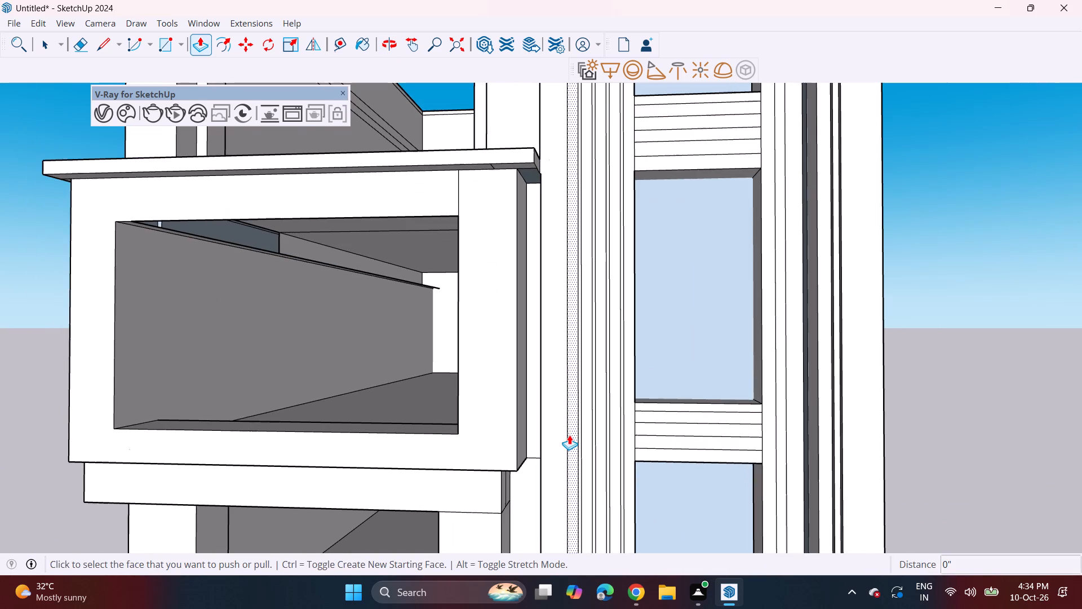
{"action": "left_click", "coordinate": [568, 434]}
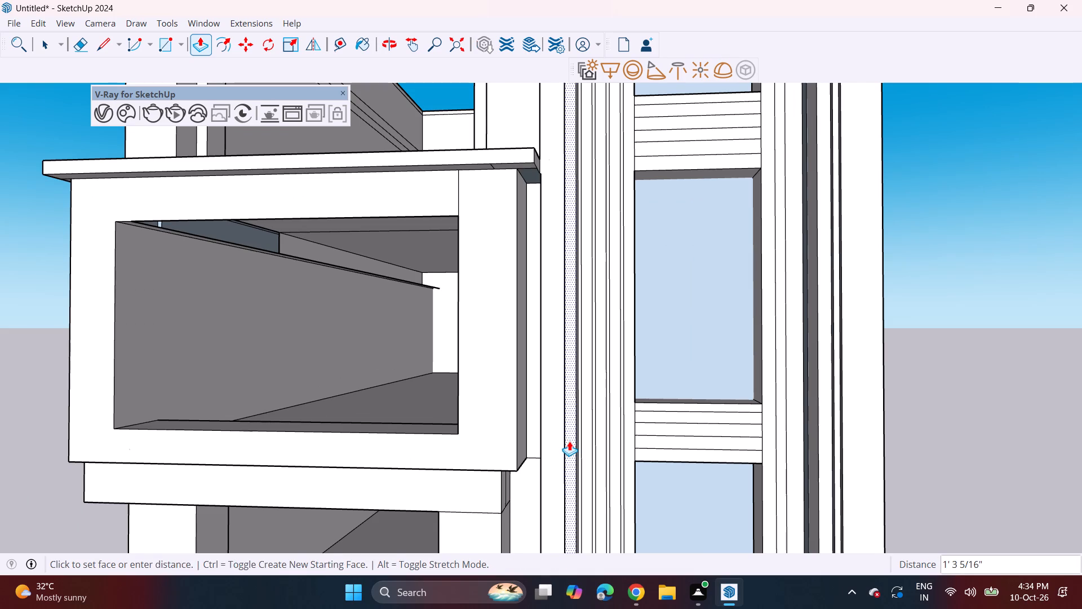
{"action": "left_click", "coordinate": [569, 441]}
{"action": "double_click", "coordinate": [585, 437]}
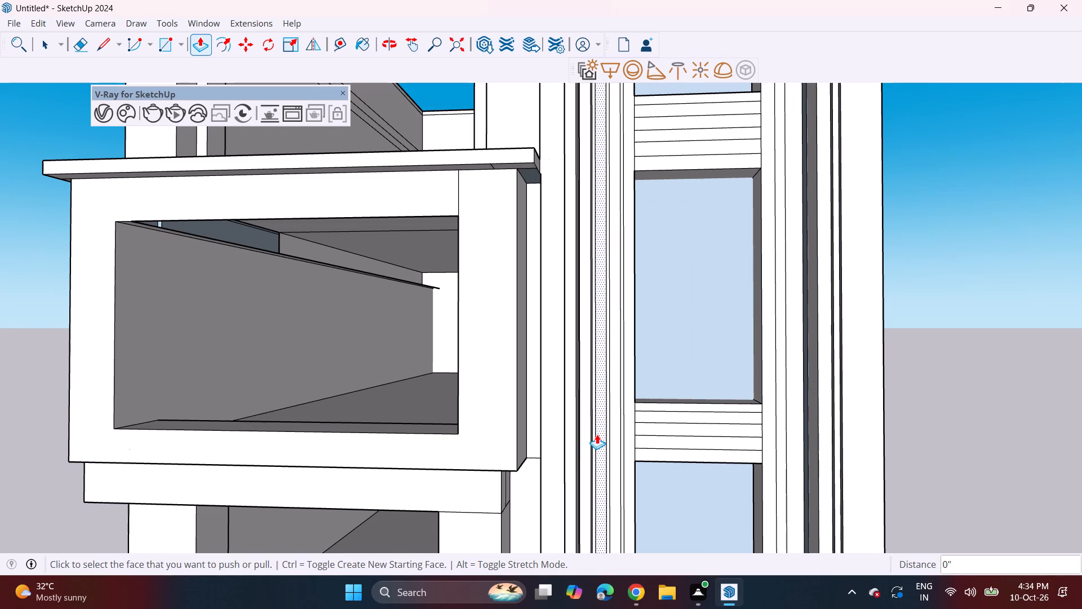
{"action": "double_click", "coordinate": [597, 434]}
{"action": "double_click", "coordinate": [610, 439]}
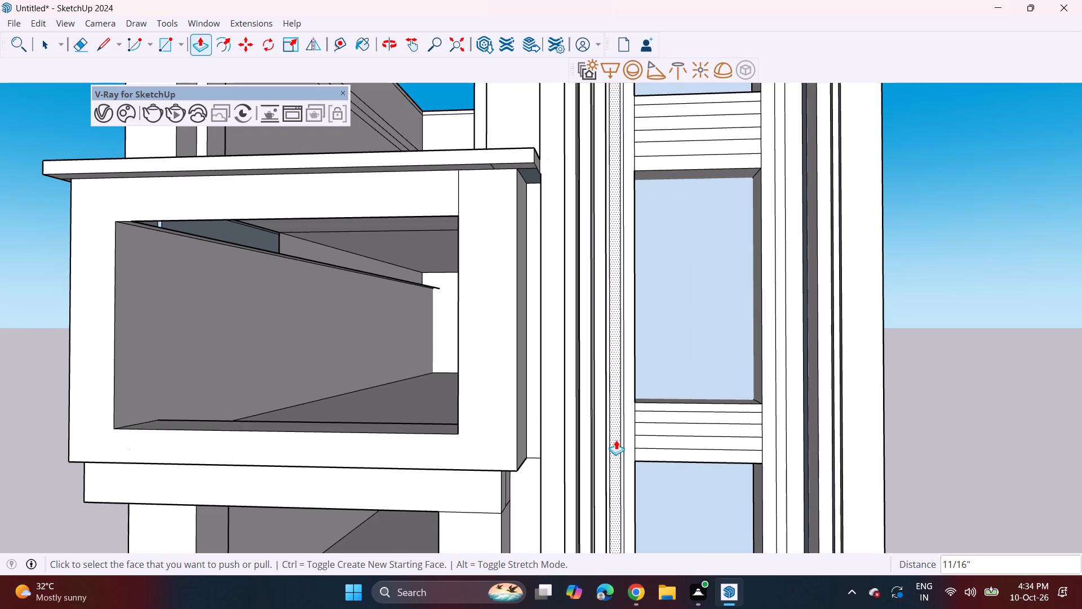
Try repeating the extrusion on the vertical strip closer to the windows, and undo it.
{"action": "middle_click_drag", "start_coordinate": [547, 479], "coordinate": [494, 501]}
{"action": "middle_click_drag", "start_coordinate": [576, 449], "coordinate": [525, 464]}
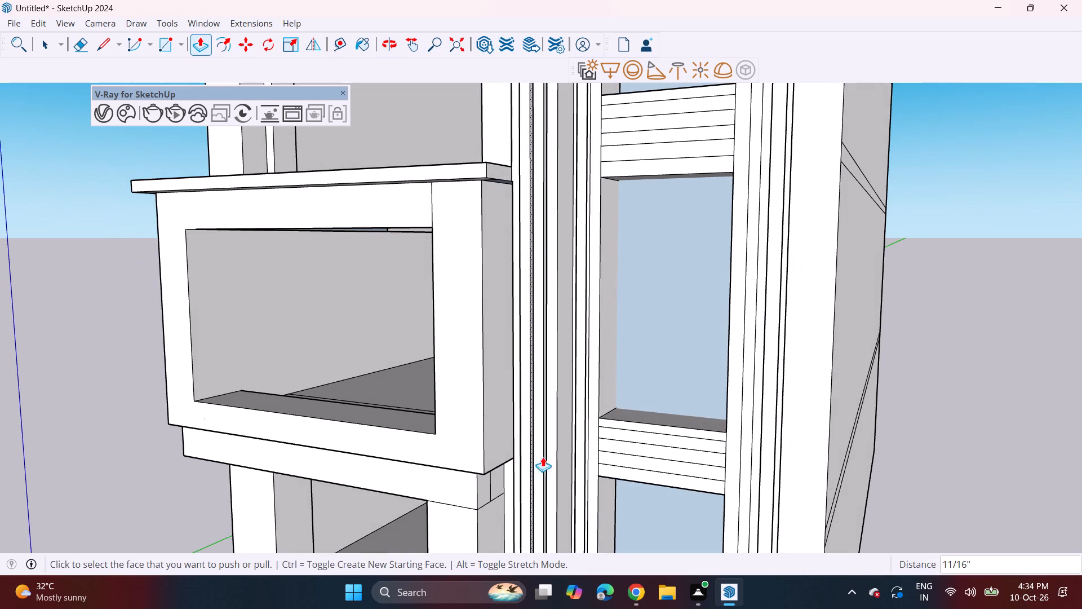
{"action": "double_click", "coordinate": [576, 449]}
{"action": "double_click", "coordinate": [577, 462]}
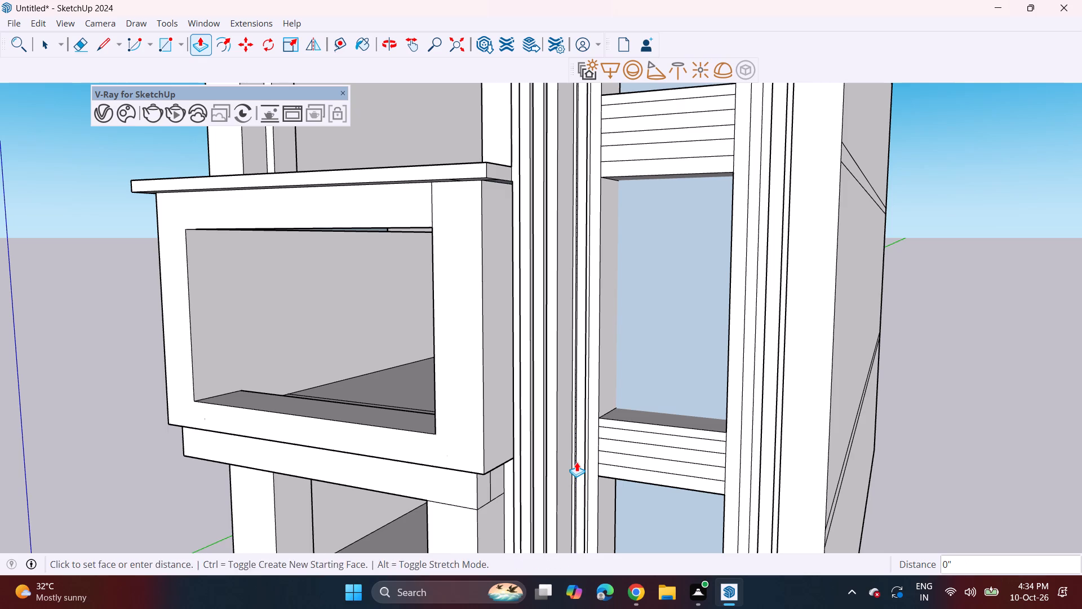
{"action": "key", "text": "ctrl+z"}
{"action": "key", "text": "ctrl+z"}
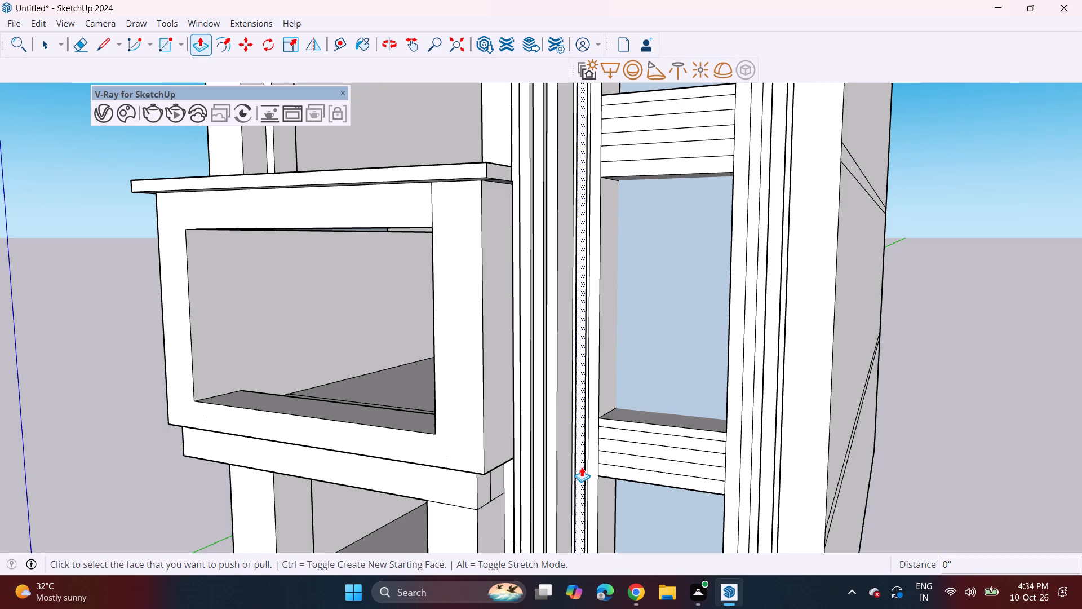
Pull that vertical strip outward about 1' 4" and repeat the extrusion on the strips directly bordering both sides of the windows.
{"action": "left_click", "coordinate": [582, 467]}
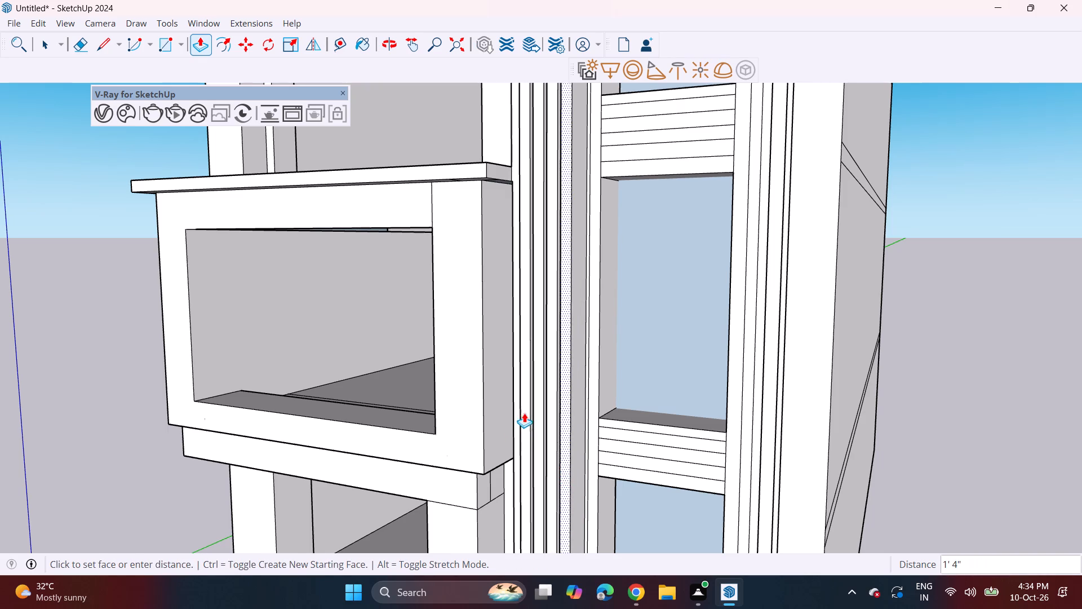
{"action": "left_click", "coordinate": [524, 413]}
{"action": "double_click", "coordinate": [591, 431]}
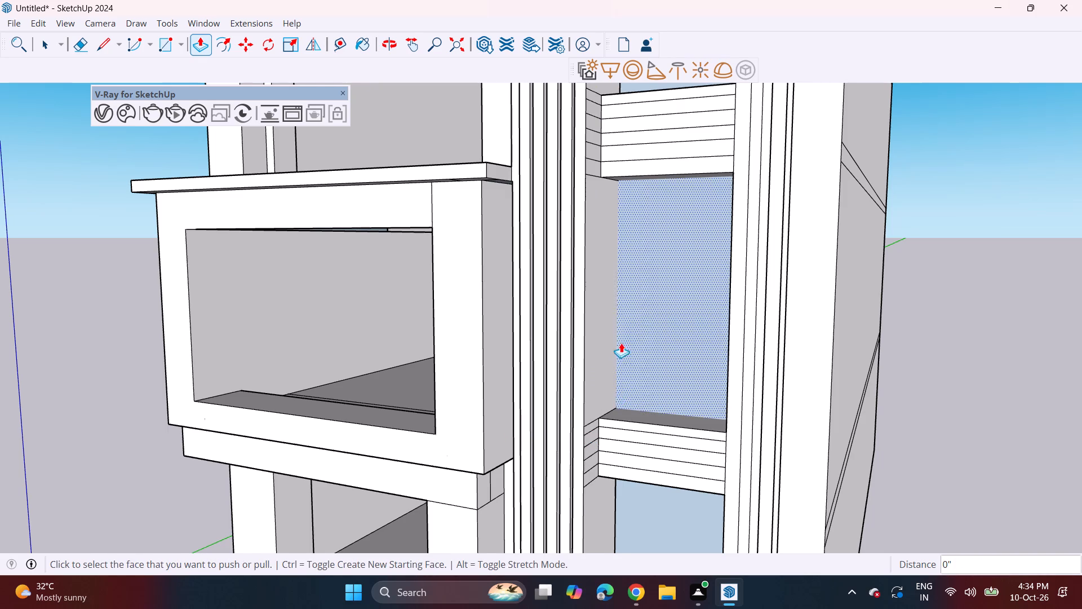
{"action": "scroll", "coordinate": [604, 308], "scroll_direction": "down", "scroll_amount": 3}
{"action": "middle_click_drag", "start_coordinate": [562, 333], "coordinate": [674, 314]}
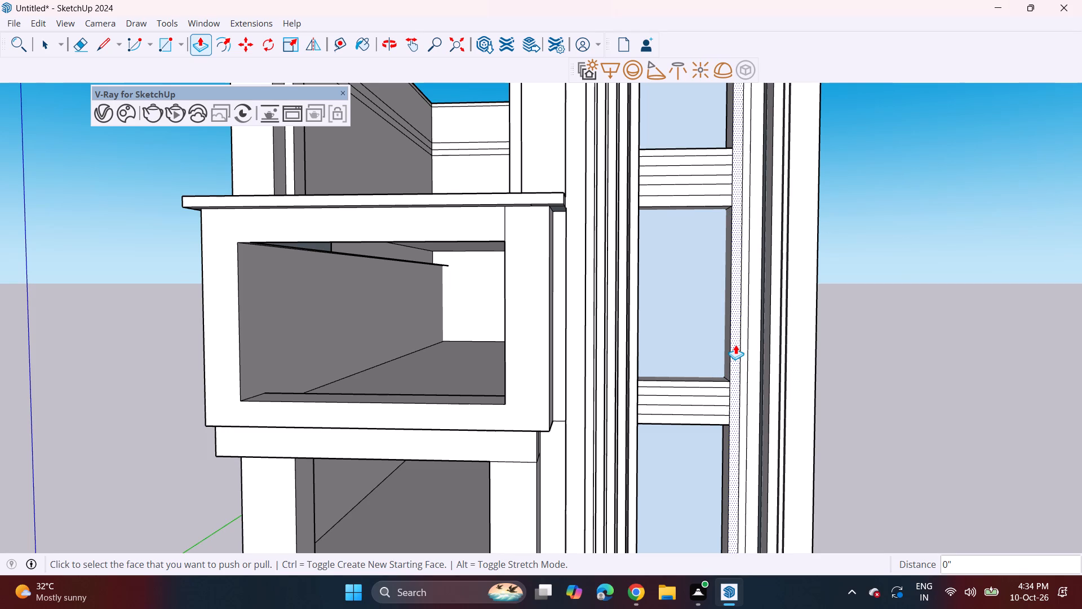
{"action": "double_click", "coordinate": [735, 345]}
Repeat the strip extrusion on the horizontal strips of the upper band between the windows.
{"action": "scroll", "coordinate": [703, 310], "scroll_direction": "down", "scroll_amount": 3}
{"action": "middle_click_drag", "start_coordinate": [701, 311], "coordinate": [625, 372], "text": "shift"}
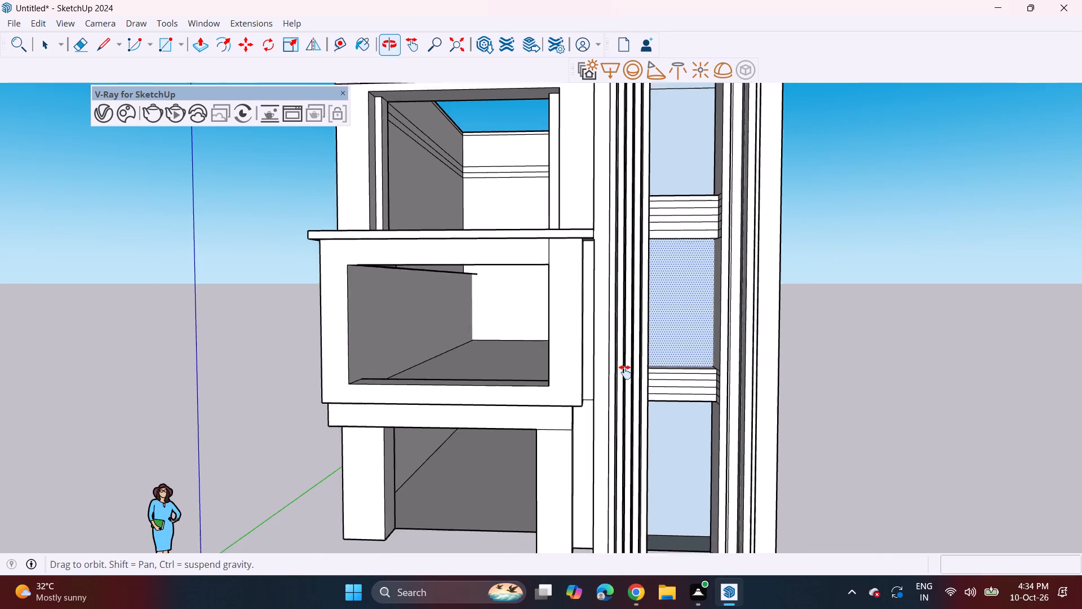
{"action": "middle_click_drag", "start_coordinate": [625, 372], "coordinate": [617, 387], "text": "shift"}
{"action": "scroll", "coordinate": [623, 261], "scroll_direction": "up", "scroll_amount": 2}
{"action": "double_click", "coordinate": [620, 274]}
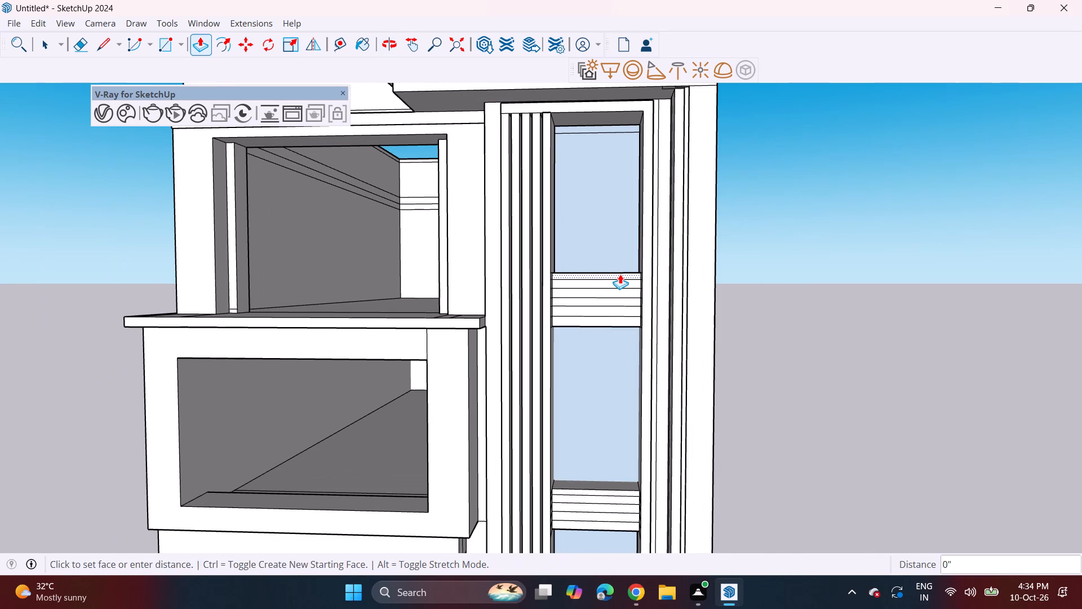
{"action": "double_click", "coordinate": [619, 280]}
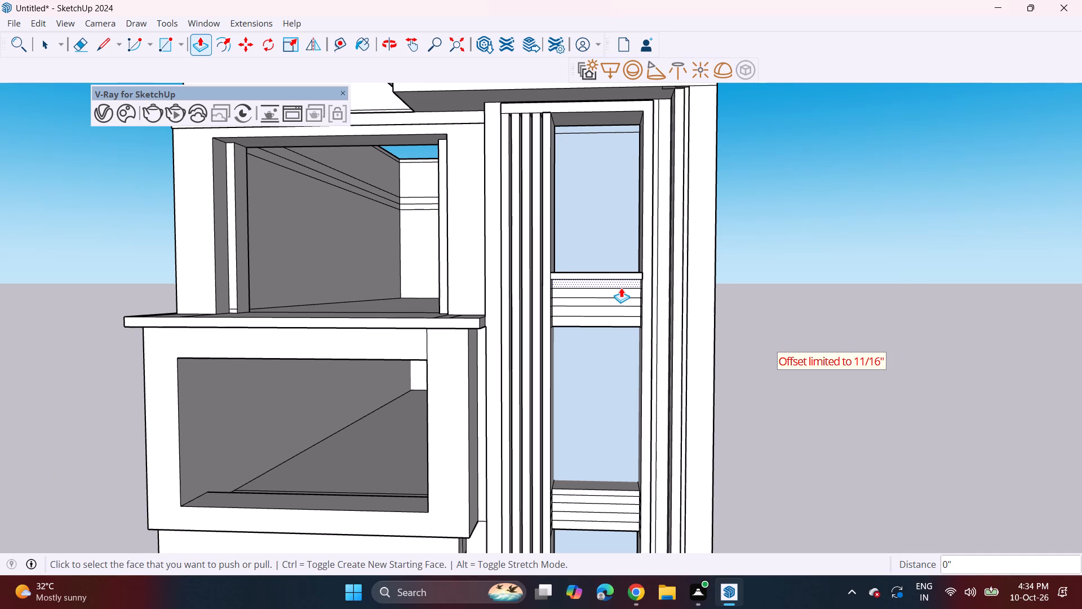
{"action": "double_click", "coordinate": [621, 288]}
{"action": "double_click", "coordinate": [620, 292]}
{"action": "double_click", "coordinate": [620, 303]}
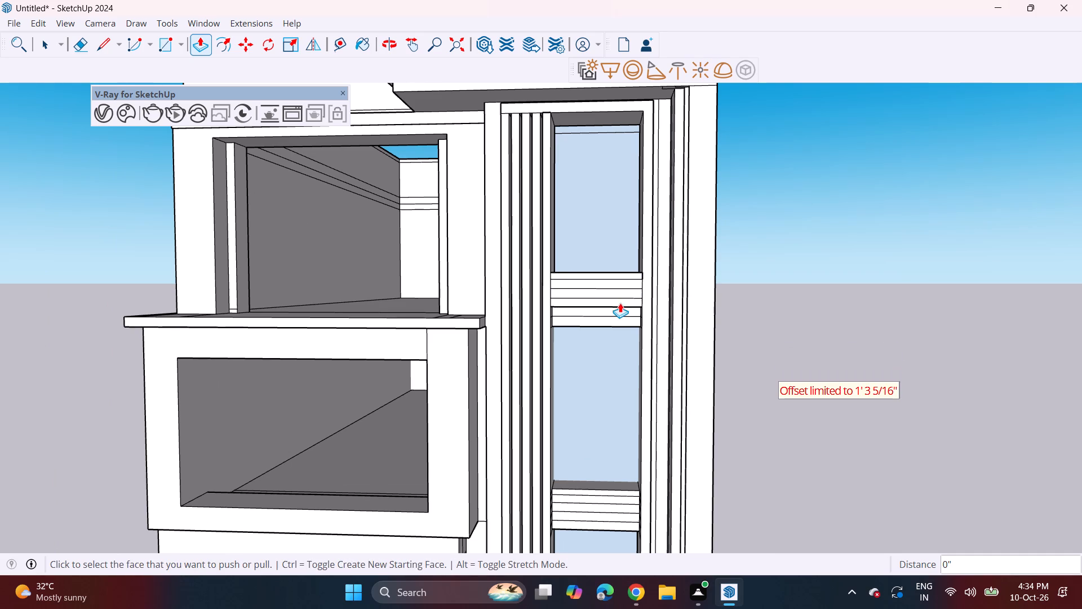
{"action": "double_click", "coordinate": [621, 311]}
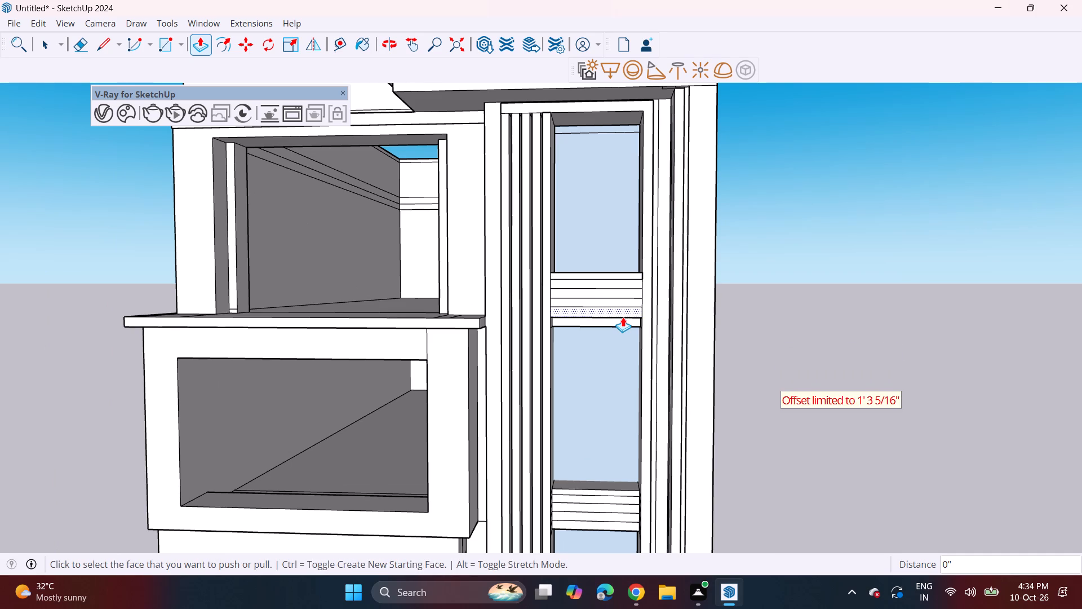
{"action": "double_click", "coordinate": [622, 323]}
Repeat the strip extrusion on the horizontal strips of the lower band between the windows.
{"action": "middle_click_drag", "start_coordinate": [609, 379], "coordinate": [600, 191], "text": "shift"}
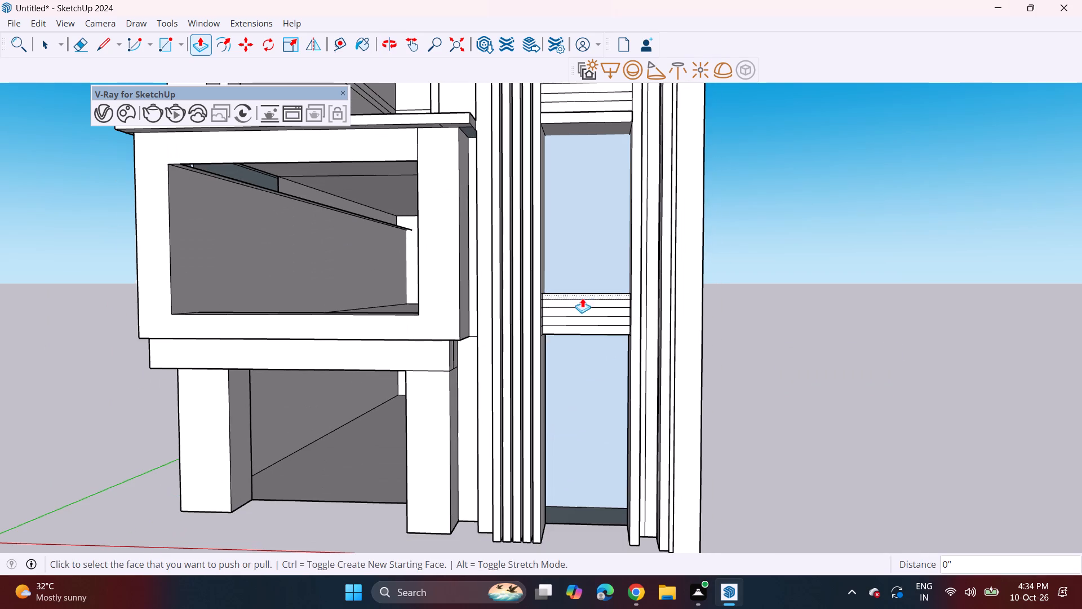
{"action": "left_click", "coordinate": [584, 299]}
{"action": "left_click", "coordinate": [584, 299]}
{"action": "double_click", "coordinate": [586, 305]}
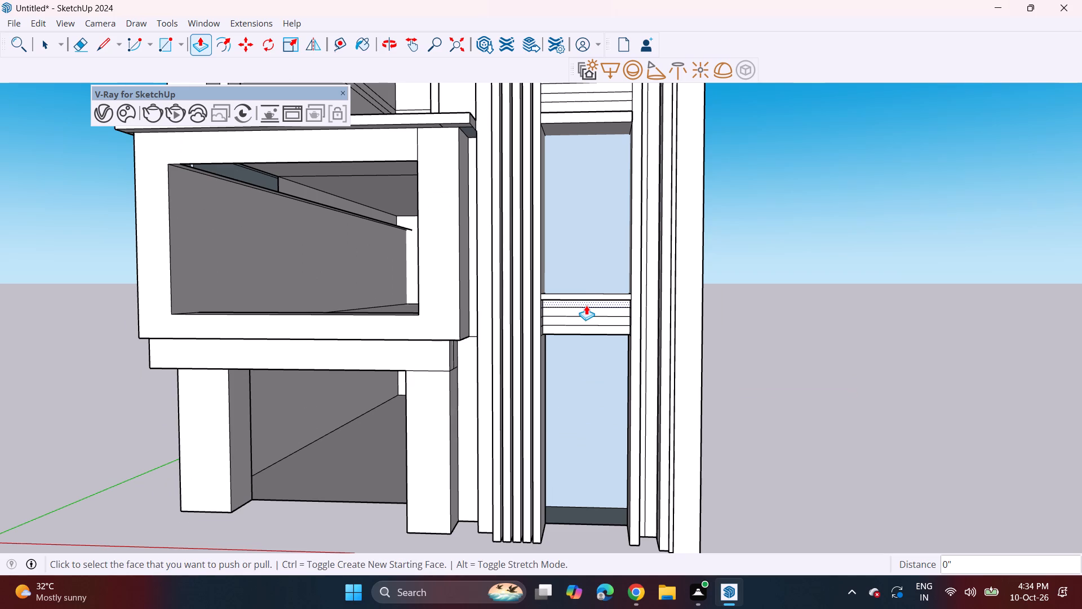
{"action": "double_click", "coordinate": [583, 315]}
{"action": "double_click", "coordinate": [587, 321]}
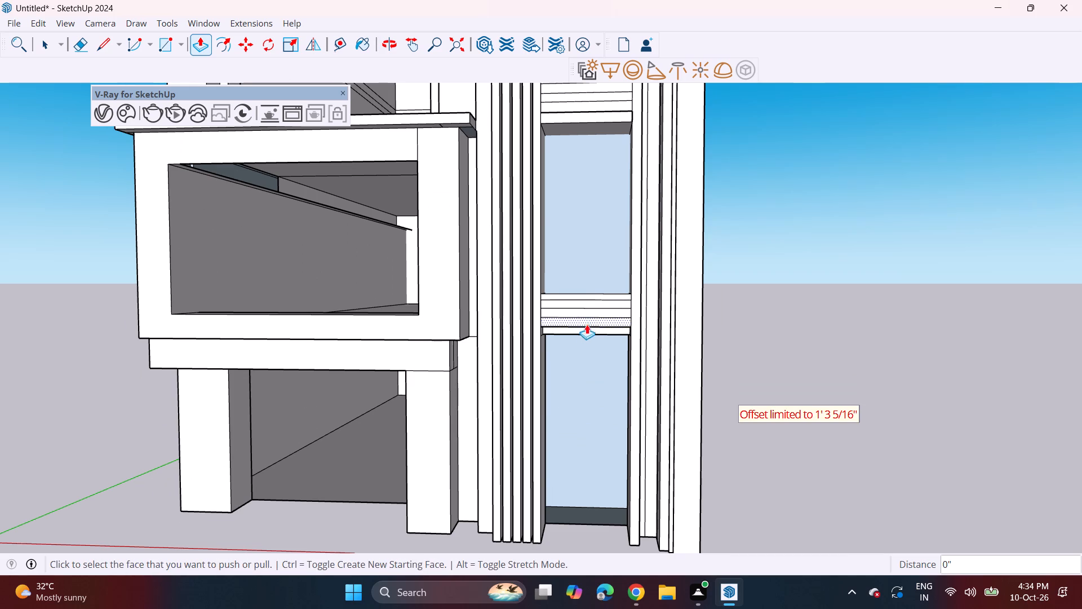
{"action": "double_click", "coordinate": [587, 331]}
Repeat the extrusion on the border frame running above the panel and down the windows' outer side.
{"action": "scroll", "coordinate": [579, 364], "scroll_direction": "down", "scroll_amount": 4}
{"action": "middle_click_drag", "start_coordinate": [580, 361], "coordinate": [628, 453], "text": "shift"}
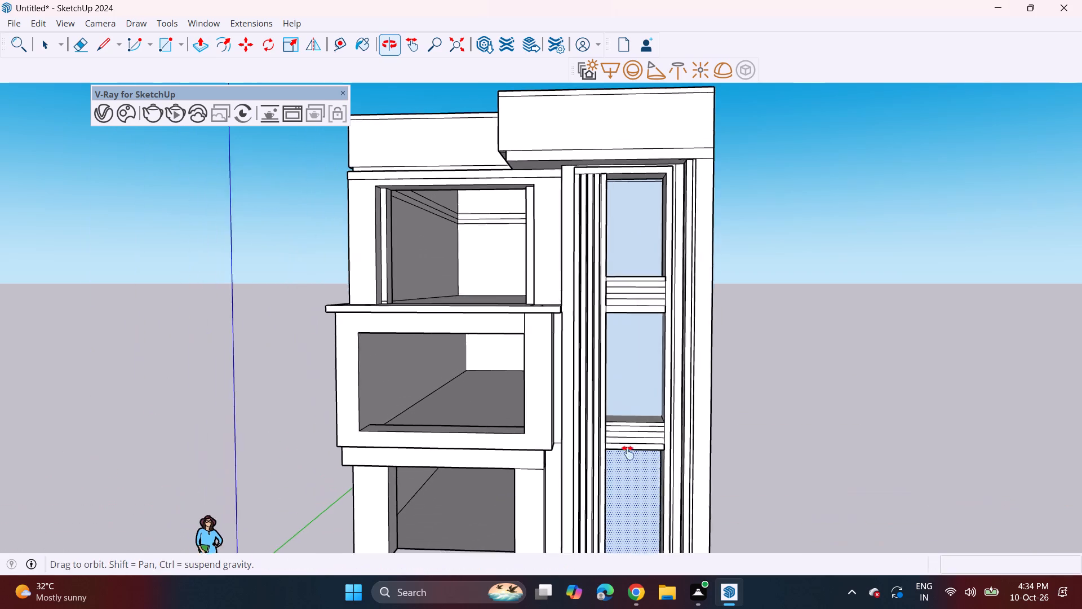
{"action": "middle_click_drag", "start_coordinate": [628, 453], "coordinate": [629, 451], "text": "shift"}
{"action": "middle_click_drag", "start_coordinate": [665, 321], "coordinate": [651, 374]}
{"action": "scroll", "coordinate": [676, 275], "scroll_direction": "up", "scroll_amount": 7}
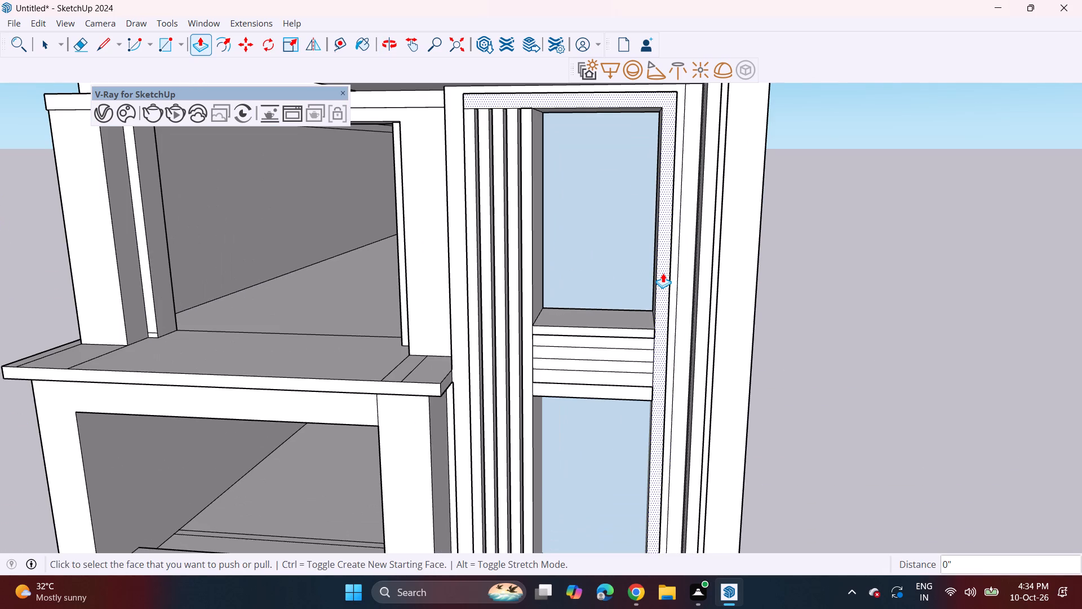
{"action": "double_click", "coordinate": [663, 273]}
Erase the leftover vertical line on the wall between the window frame and the corner fin.
{"action": "middle_click_drag", "start_coordinate": [659, 311], "coordinate": [707, 334]}
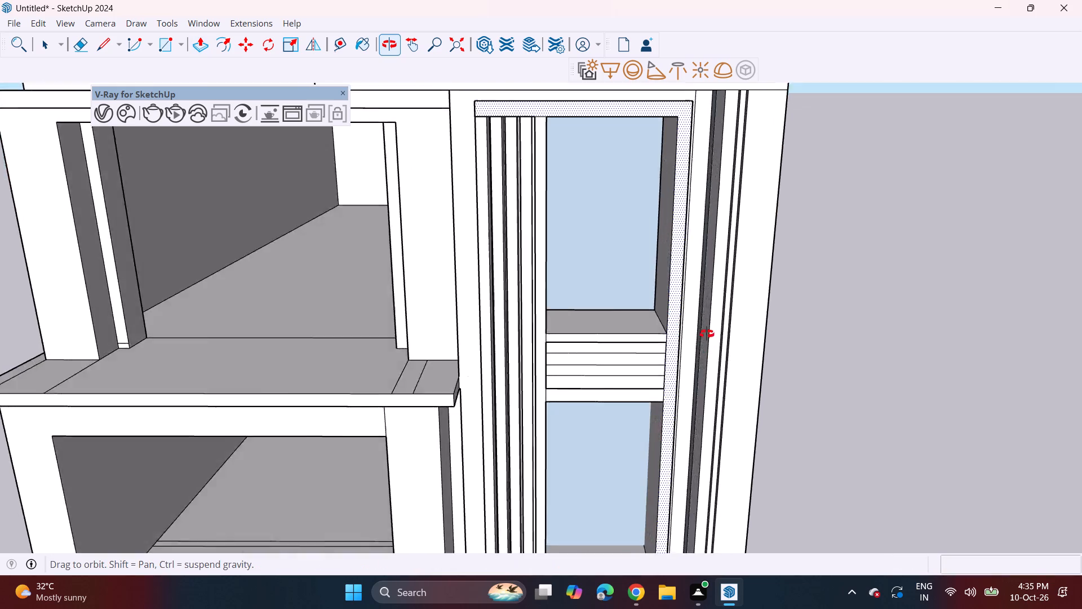
{"action": "middle_click_drag", "start_coordinate": [707, 334], "coordinate": [607, 300]}
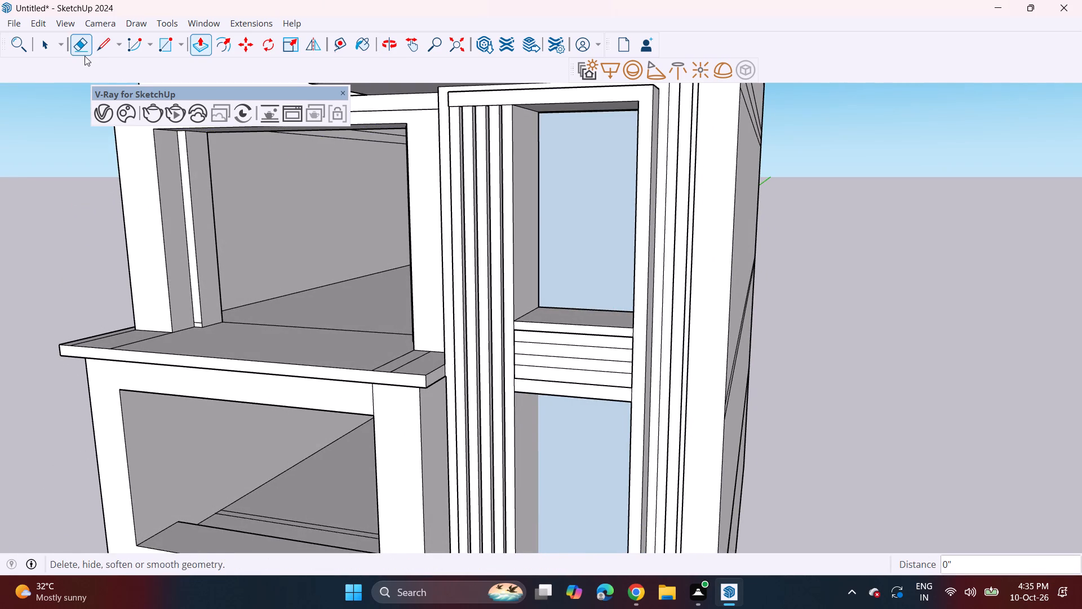
{"action": "left_click_drag", "start_coordinate": [83, 47], "coordinate": [101, 64]}
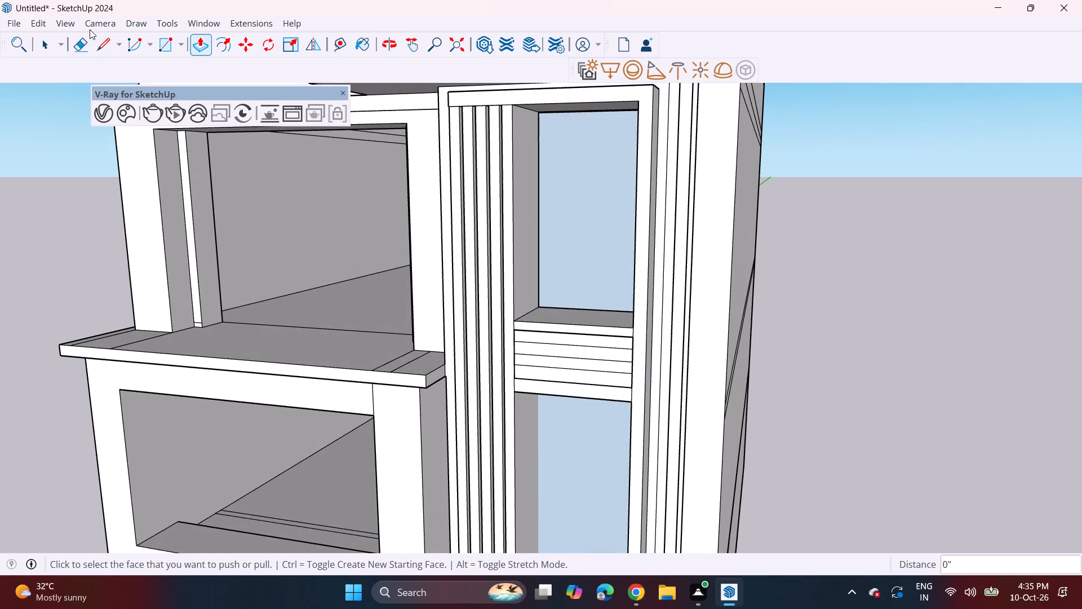
{"action": "left_click", "coordinate": [81, 45]}
{"action": "left_click", "coordinate": [663, 248]}
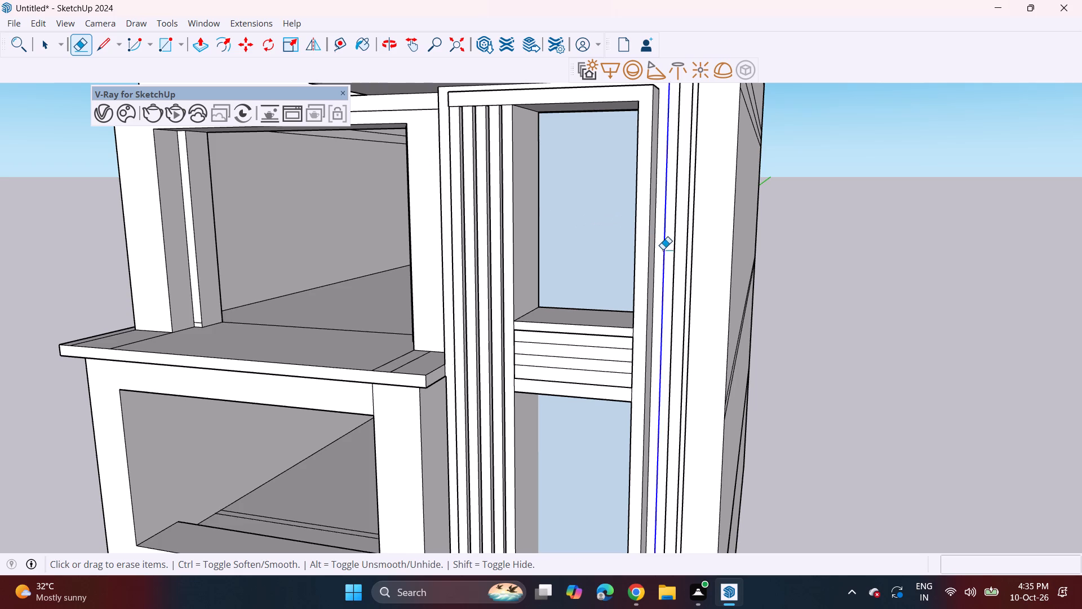
Examine the reworked window panel and corner fin, up close and within the whole front facade.
{"action": "middle_click_drag", "start_coordinate": [658, 207], "coordinate": [657, 374], "text": "shift"}
{"action": "middle_click_drag", "start_coordinate": [650, 326], "coordinate": [670, 272]}
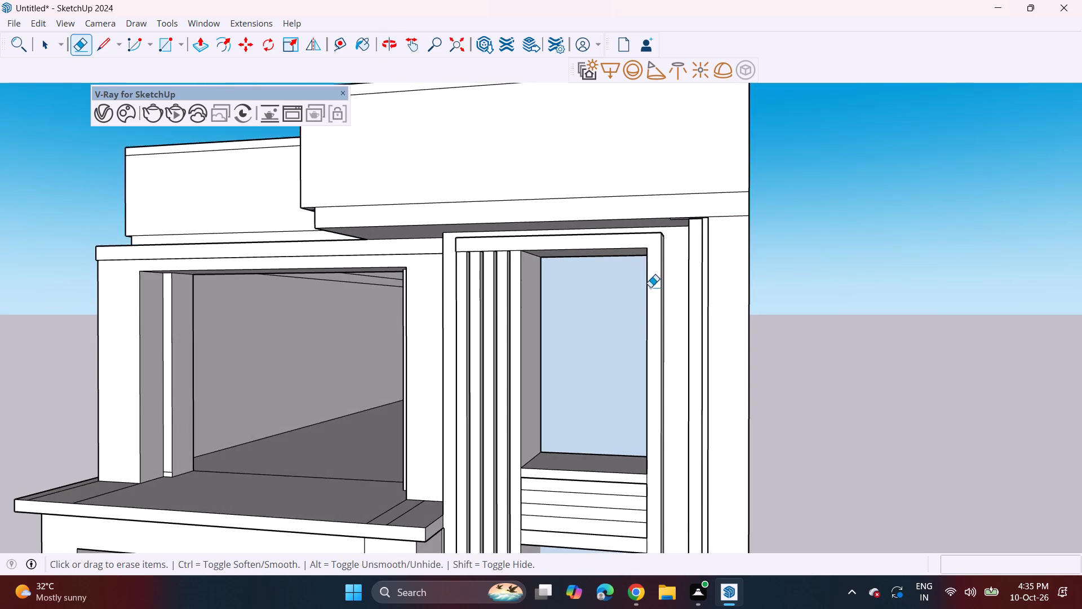
{"action": "scroll", "coordinate": [649, 296], "scroll_direction": "down", "scroll_amount": 3}
{"action": "middle_click_drag", "start_coordinate": [601, 412], "coordinate": [663, 339], "text": "shift"}
{"action": "scroll", "coordinate": [655, 348], "scroll_direction": "down", "scroll_amount": 4}
{"action": "middle_click_drag", "start_coordinate": [635, 375], "coordinate": [684, 364]}
{"action": "scroll", "coordinate": [658, 372], "scroll_direction": "down", "scroll_amount": 3}
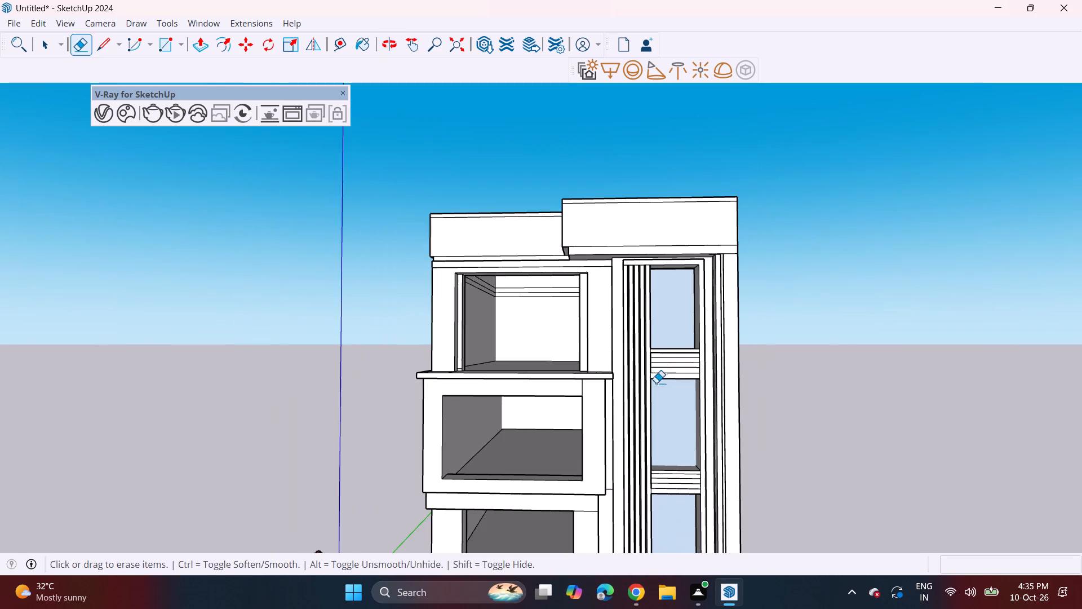
{"action": "middle_click_drag", "start_coordinate": [650, 395], "coordinate": [618, 326], "text": "shift"}
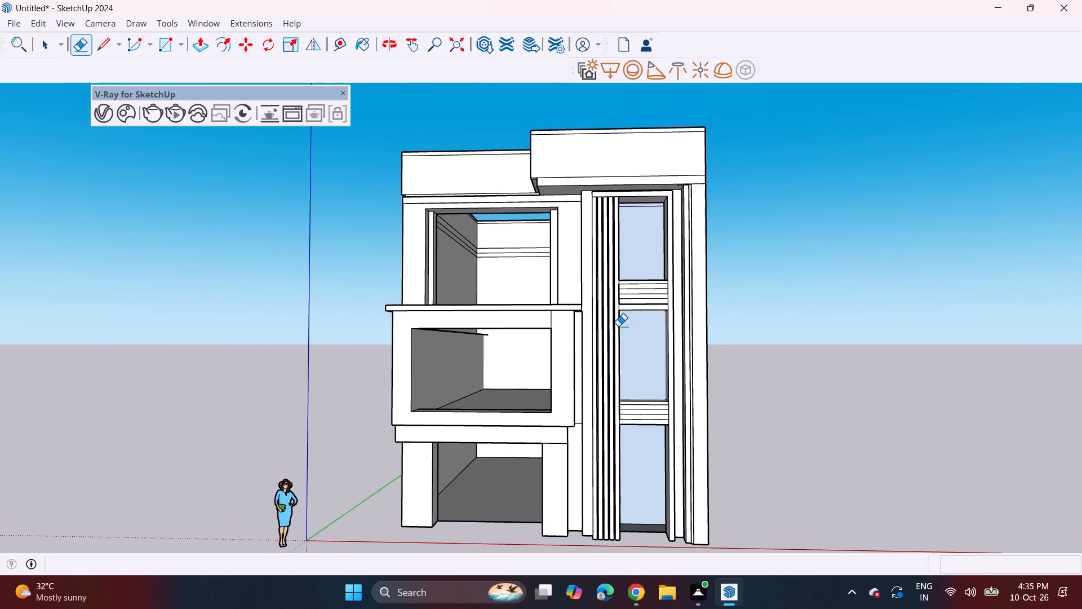
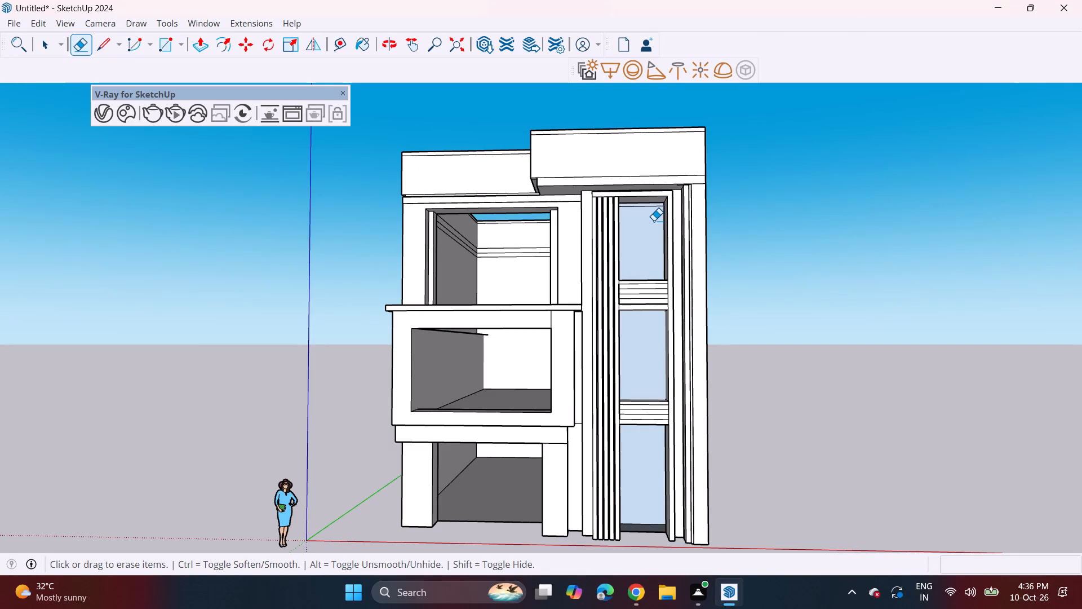
Browse the Downloads folder in the import dialog for a window model suited to the front openings.
{"action": "middle_click_drag", "start_coordinate": [452, 310], "coordinate": [479, 350]}
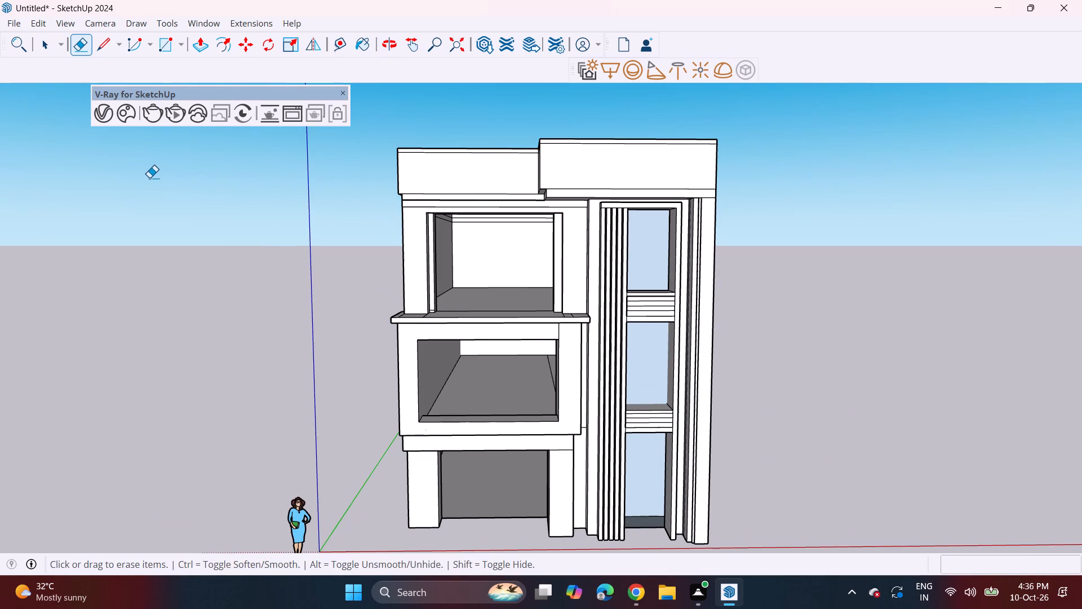
{"action": "left_click", "coordinate": [11, 24]}
{"action": "left_click", "coordinate": [35, 215]}
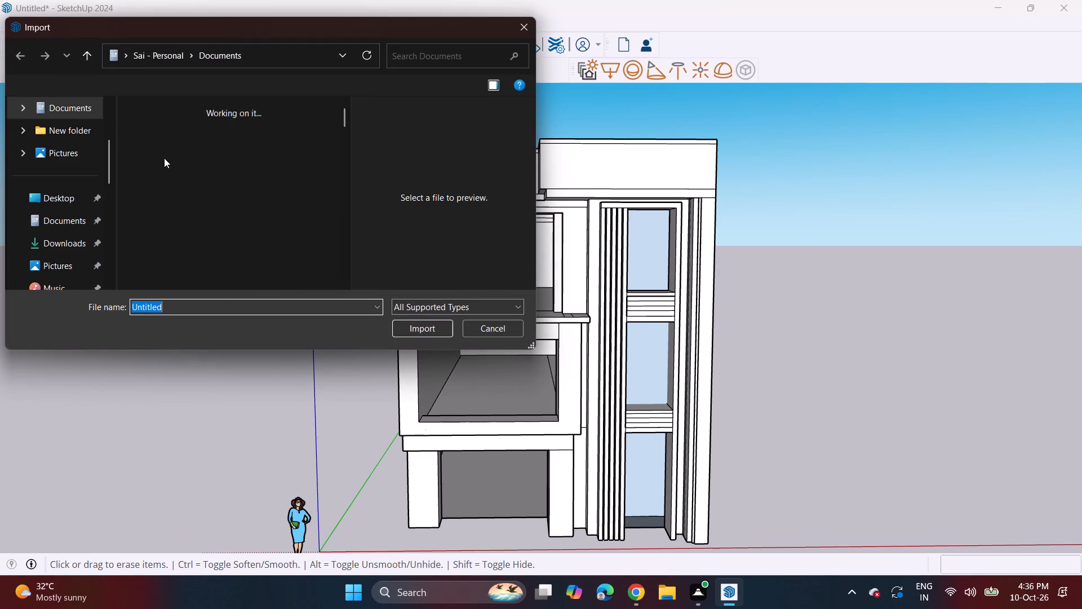
{"action": "left_click", "coordinate": [78, 237]}
{"action": "scroll", "coordinate": [212, 180], "scroll_direction": "down", "scroll_amount": 5}
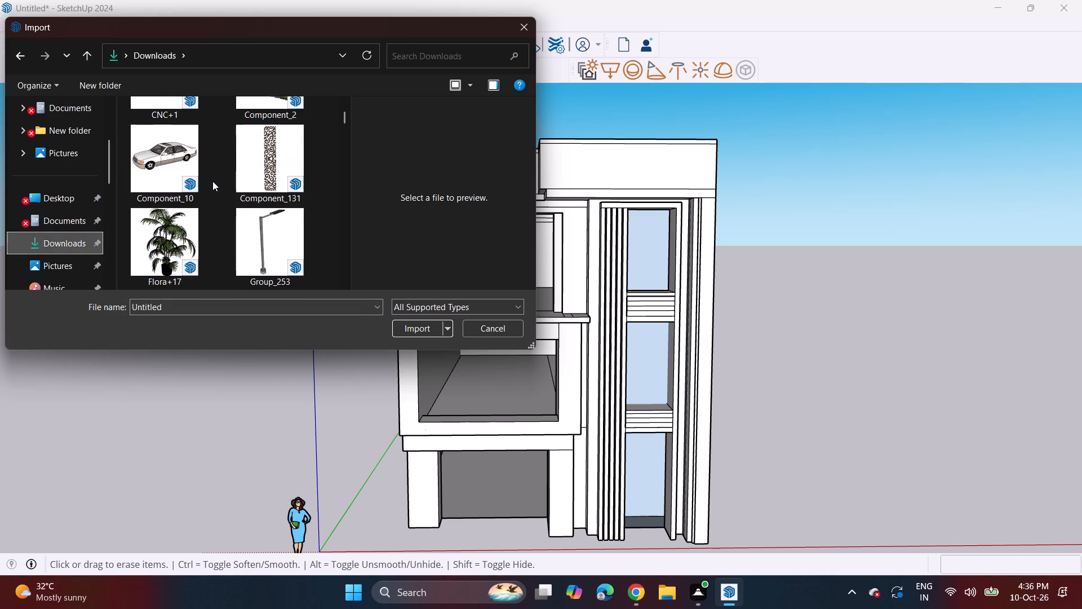
{"action": "scroll", "coordinate": [212, 183], "scroll_direction": "down", "scroll_amount": 2}
{"action": "scroll", "coordinate": [247, 156], "scroll_direction": "up", "scroll_amount": 1}
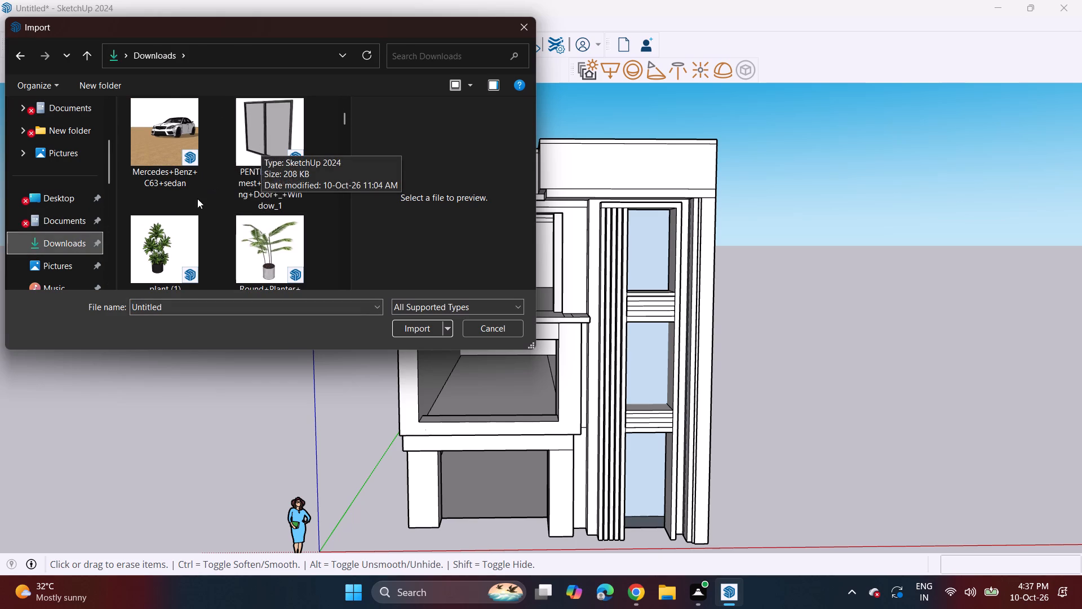
{"action": "scroll", "coordinate": [197, 198], "scroll_direction": "down", "scroll_amount": 7}
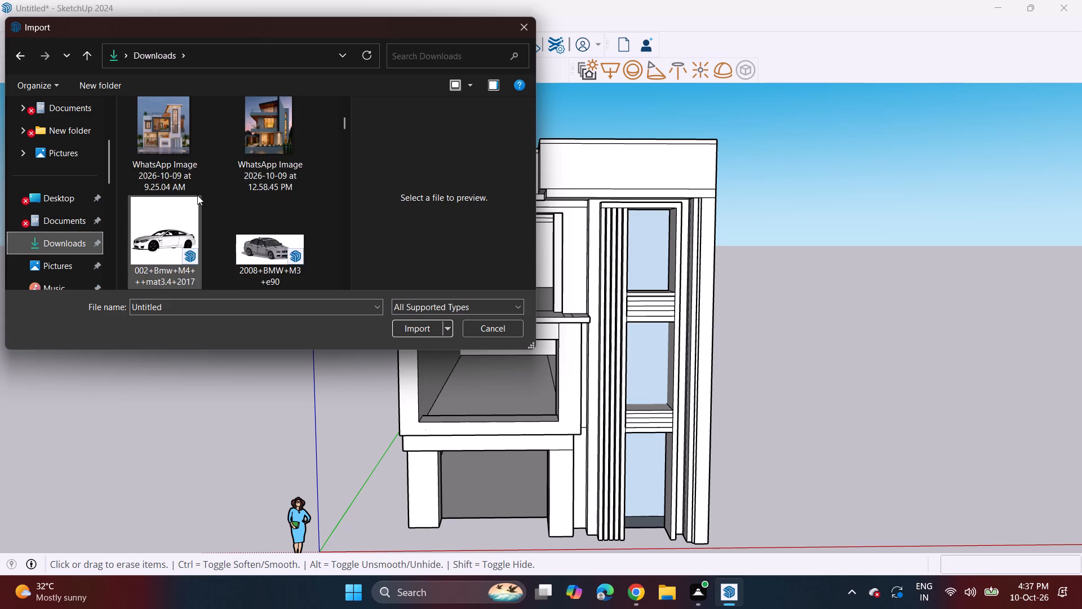
{"action": "scroll", "coordinate": [197, 195], "scroll_direction": "down", "scroll_amount": 6}
{"action": "scroll", "coordinate": [197, 195], "scroll_direction": "up", "scroll_amount": 20}
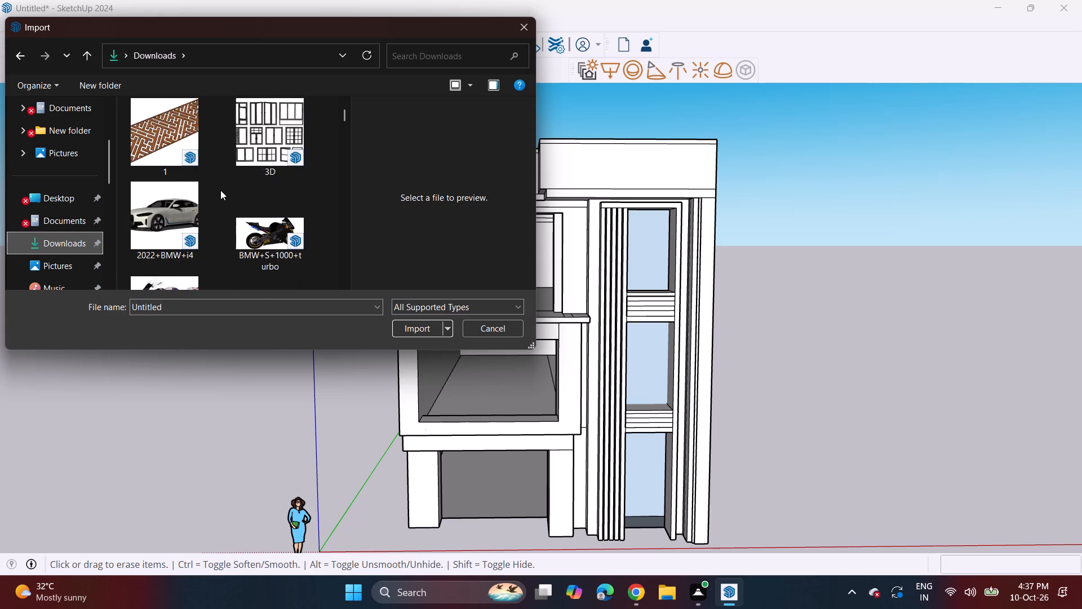
{"action": "scroll", "coordinate": [220, 190], "scroll_direction": "up", "scroll_amount": 3}
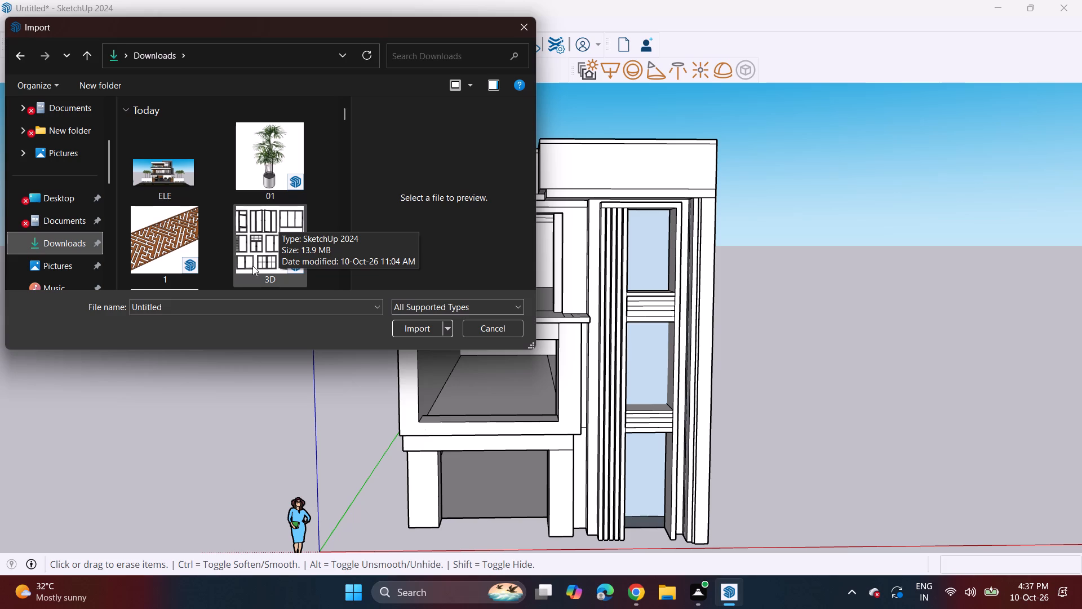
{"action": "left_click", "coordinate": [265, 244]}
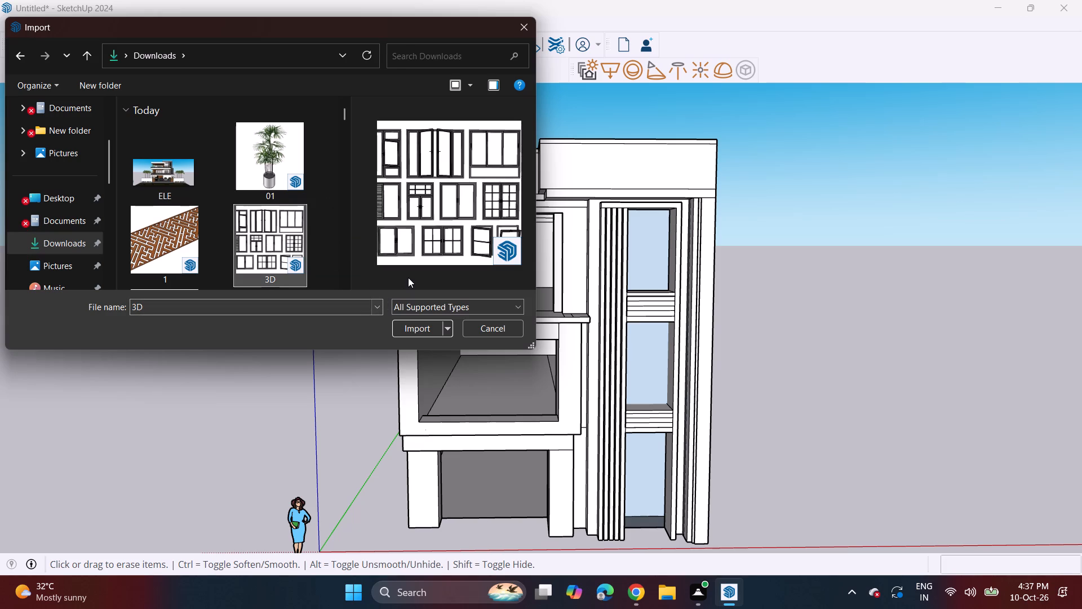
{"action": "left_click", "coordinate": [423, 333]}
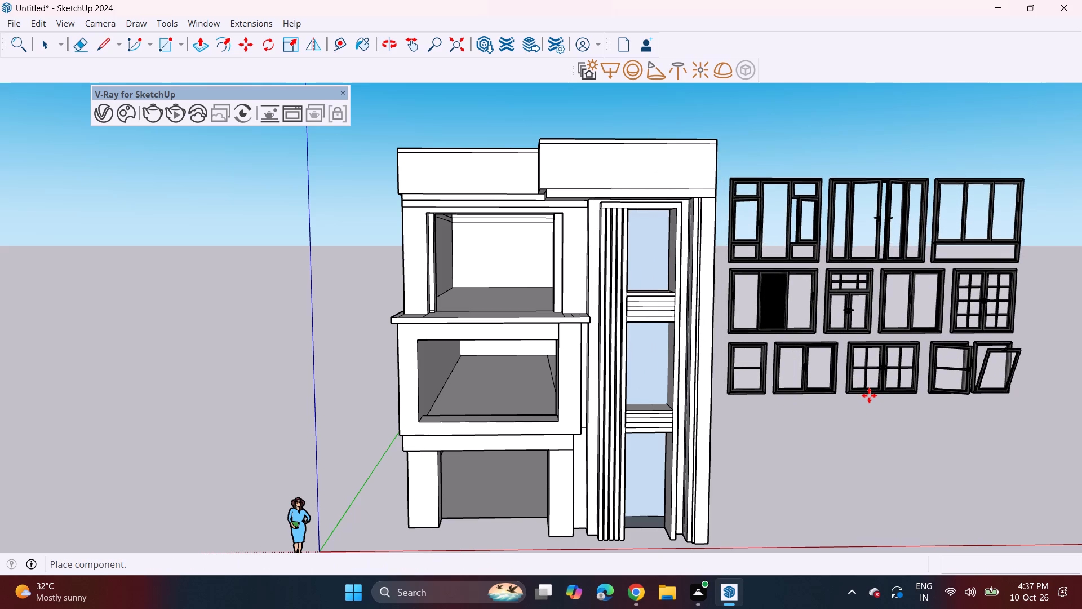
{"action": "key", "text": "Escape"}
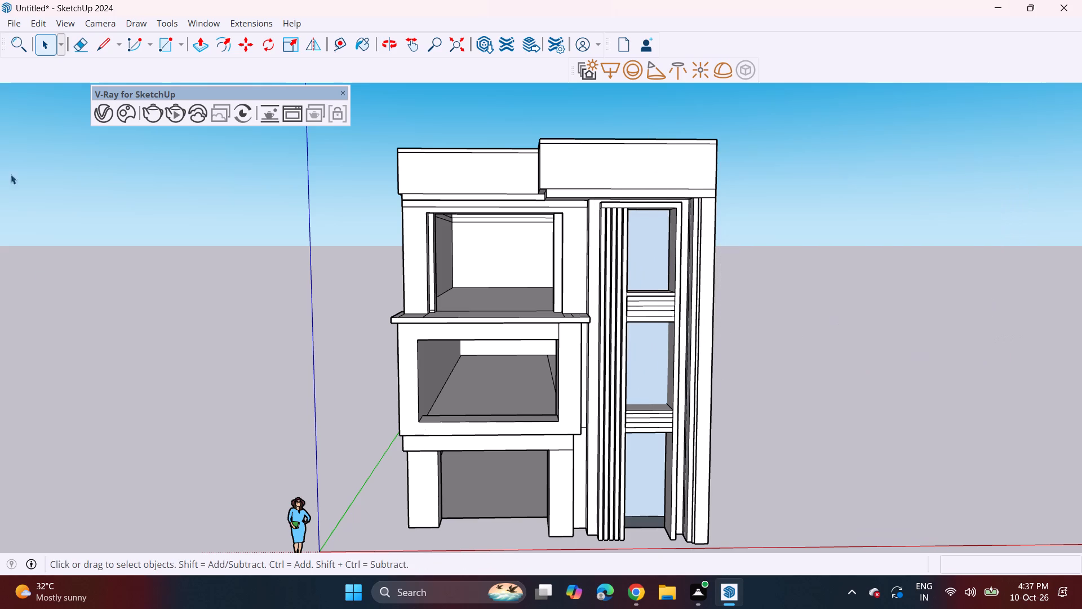
Import the two-panel grey-glazed door and window model from Downloads, placing it at the lower inner corner of the top front window opening.
{"action": "left_click", "coordinate": [16, 24]}
{"action": "left_click", "coordinate": [47, 224]}
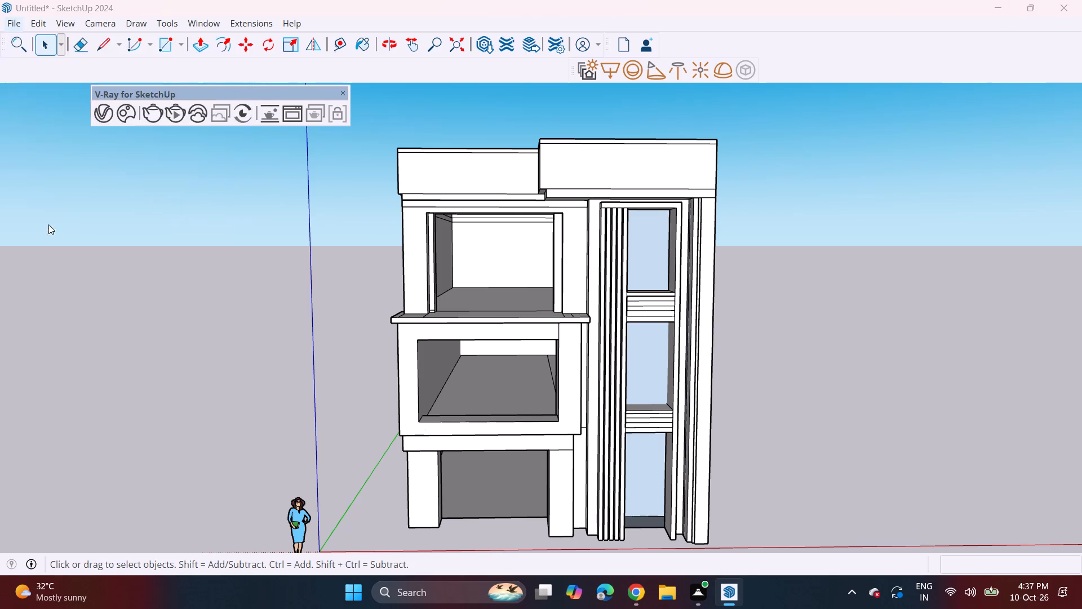
{"action": "scroll", "coordinate": [272, 197], "scroll_direction": "down", "scroll_amount": 5}
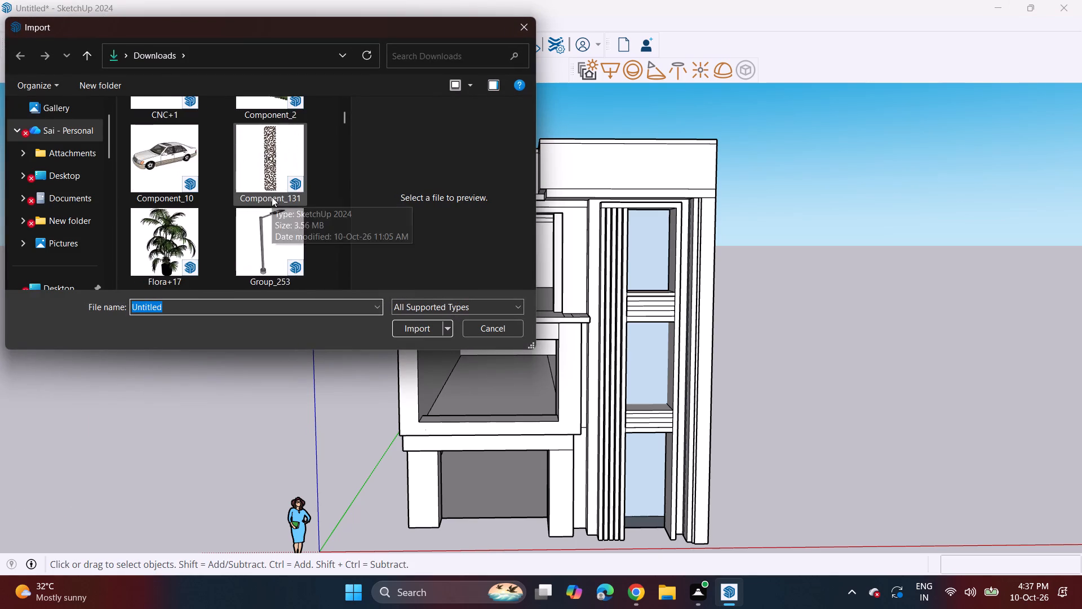
{"action": "scroll", "coordinate": [270, 197], "scroll_direction": "down", "scroll_amount": 2}
{"action": "left_click", "coordinate": [268, 127]}
{"action": "left_click", "coordinate": [409, 324]}
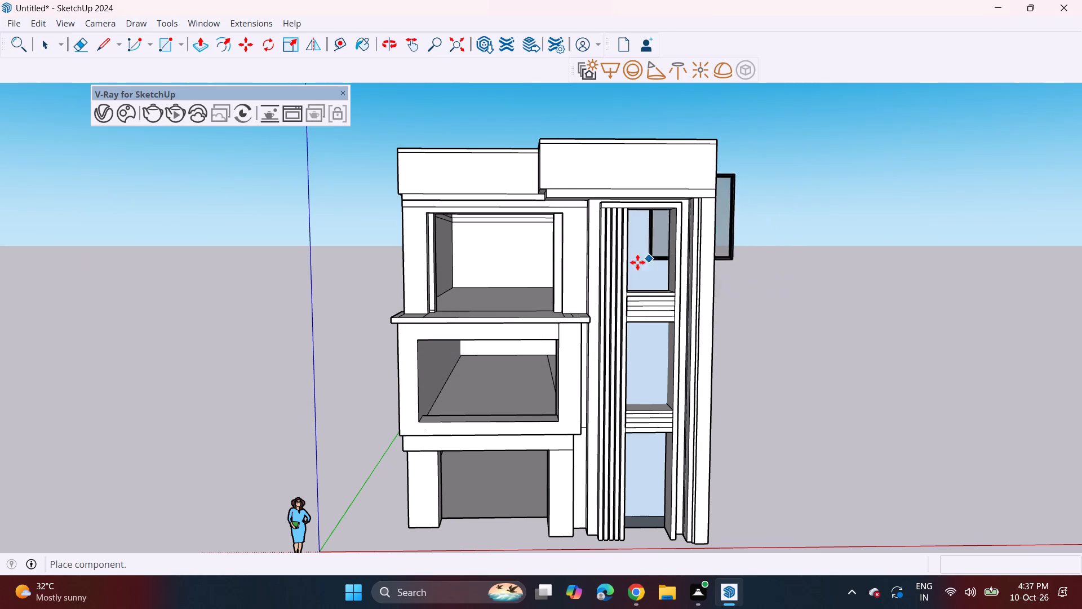
{"action": "middle_click_drag", "start_coordinate": [631, 263], "coordinate": [470, 317]}
{"action": "scroll", "coordinate": [543, 310], "scroll_direction": "up", "scroll_amount": 12}
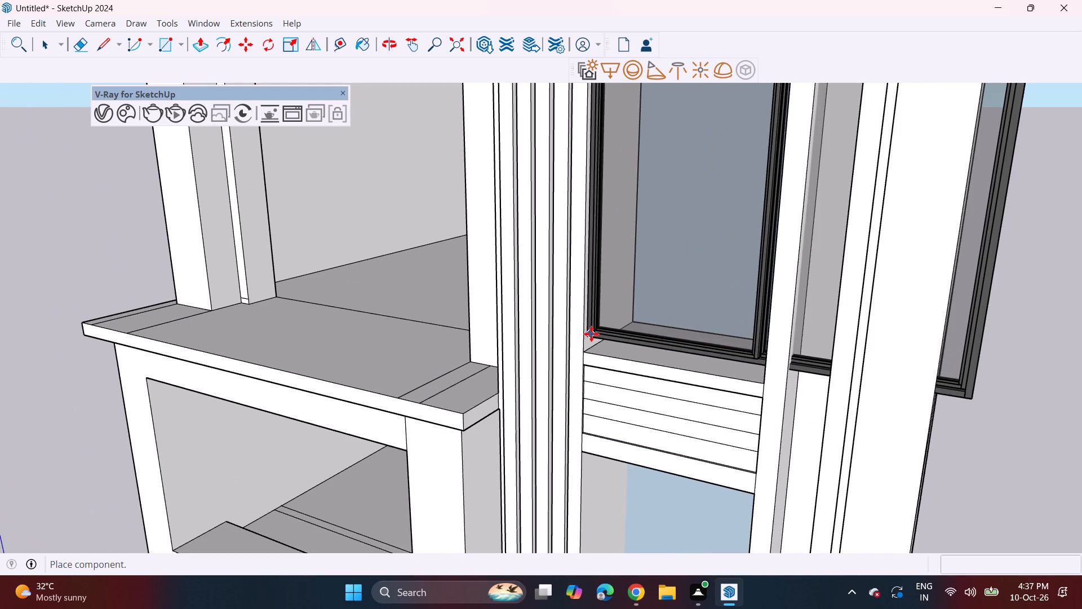
{"action": "left_click", "coordinate": [586, 344]}
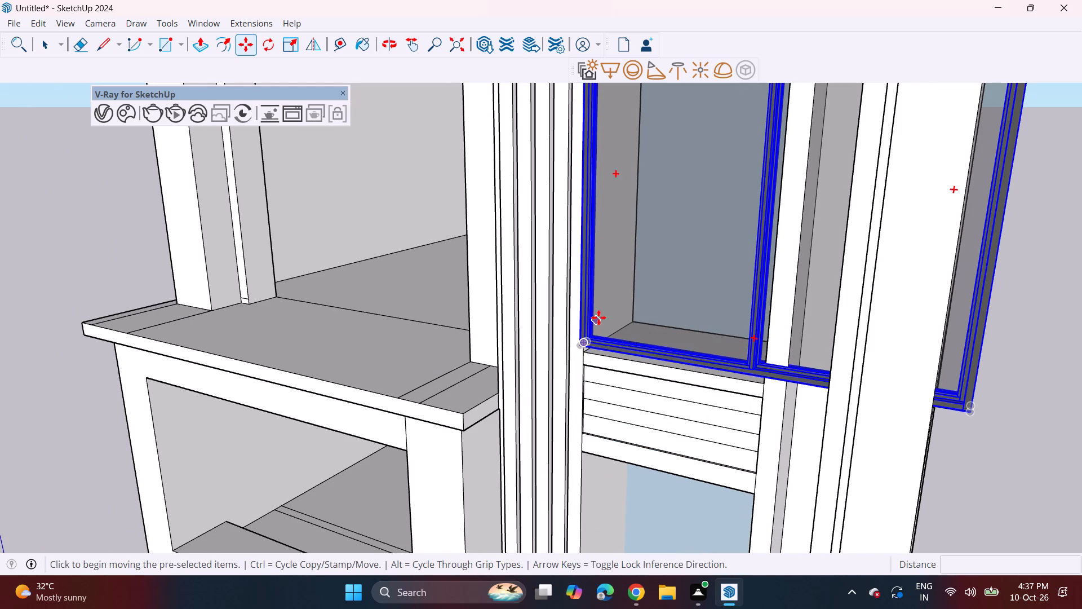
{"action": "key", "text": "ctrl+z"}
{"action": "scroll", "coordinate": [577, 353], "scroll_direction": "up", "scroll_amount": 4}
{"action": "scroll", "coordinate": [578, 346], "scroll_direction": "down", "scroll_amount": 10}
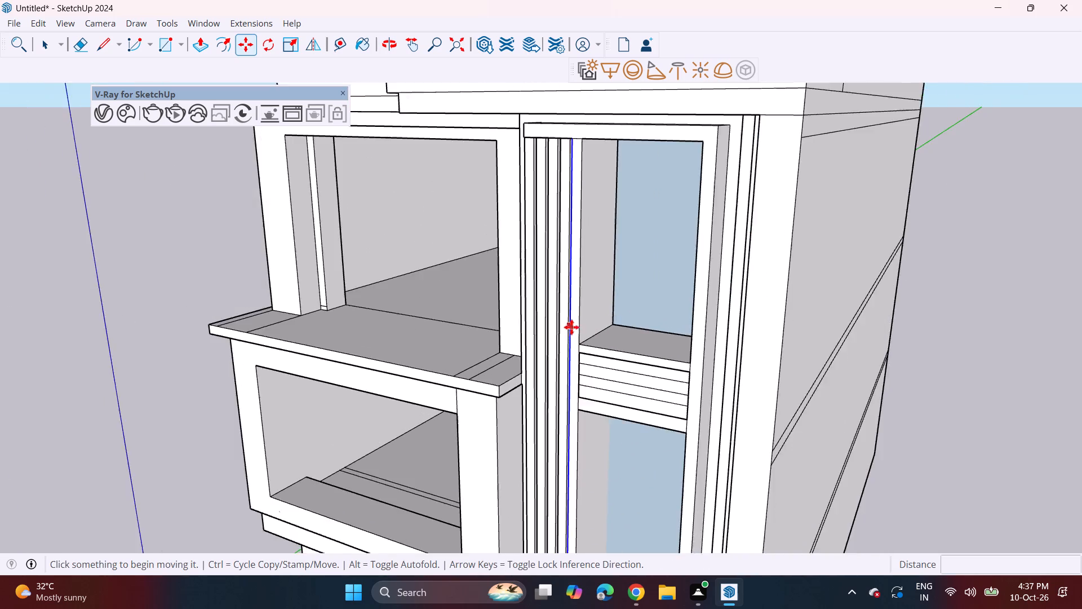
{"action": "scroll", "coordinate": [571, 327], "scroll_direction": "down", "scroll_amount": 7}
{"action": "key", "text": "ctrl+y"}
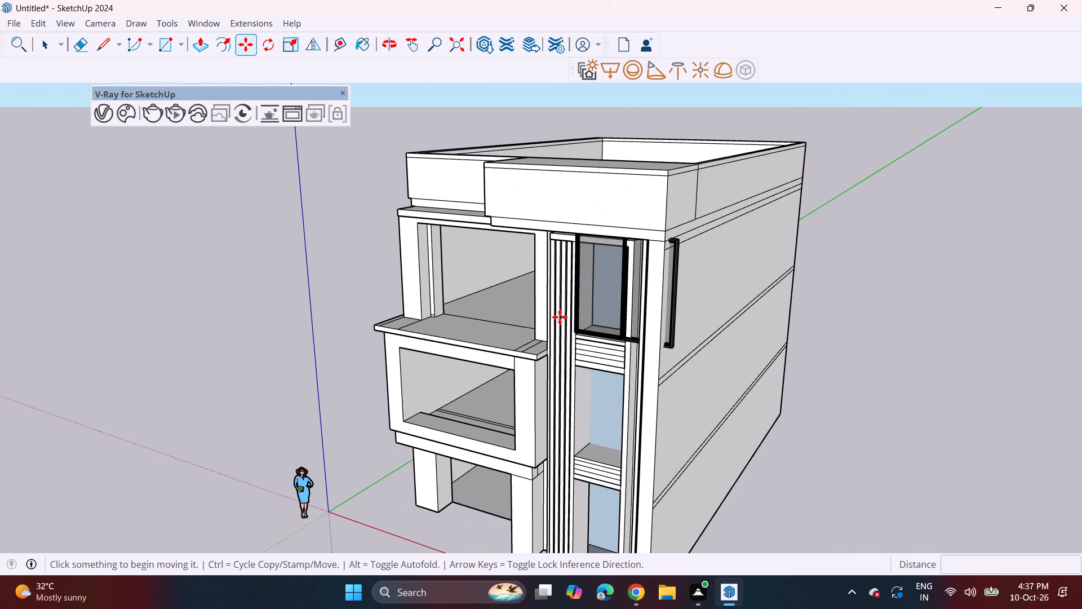
Move the imported window by its lower corner onto the matching bottom corner of the top window opening.
{"action": "scroll", "coordinate": [578, 310], "scroll_direction": "up", "scroll_amount": 3}
{"action": "scroll", "coordinate": [570, 358], "scroll_direction": "up", "scroll_amount": 6}
{"action": "middle_click_drag", "start_coordinate": [613, 330], "coordinate": [734, 306]}
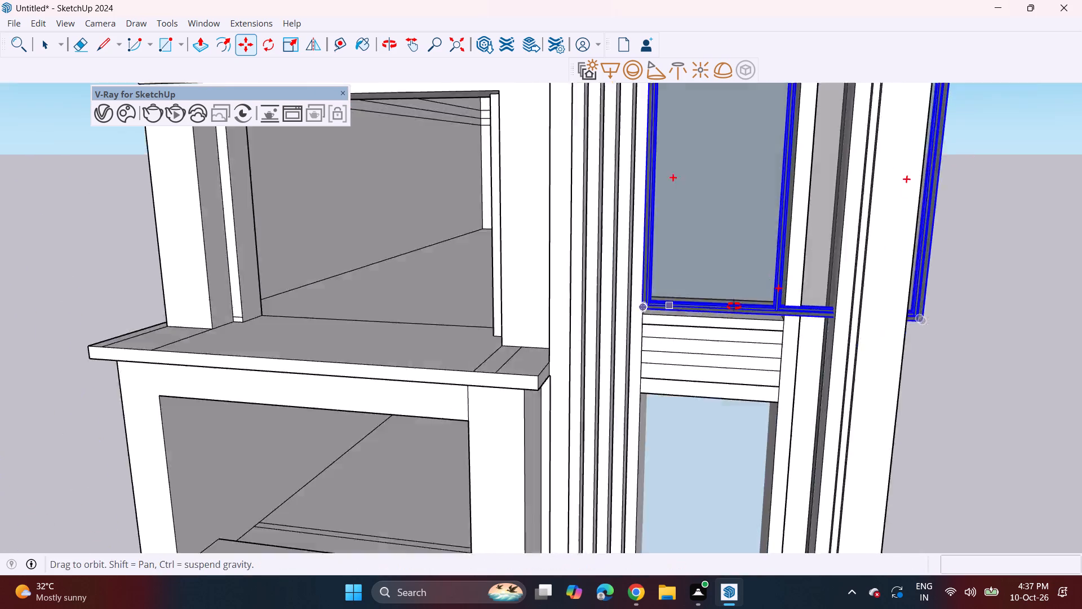
{"action": "middle_click_drag", "start_coordinate": [734, 306], "coordinate": [755, 301]}
{"action": "scroll", "coordinate": [724, 299], "scroll_direction": "up", "scroll_amount": 5}
{"action": "scroll", "coordinate": [660, 295], "scroll_direction": "up", "scroll_amount": 4}
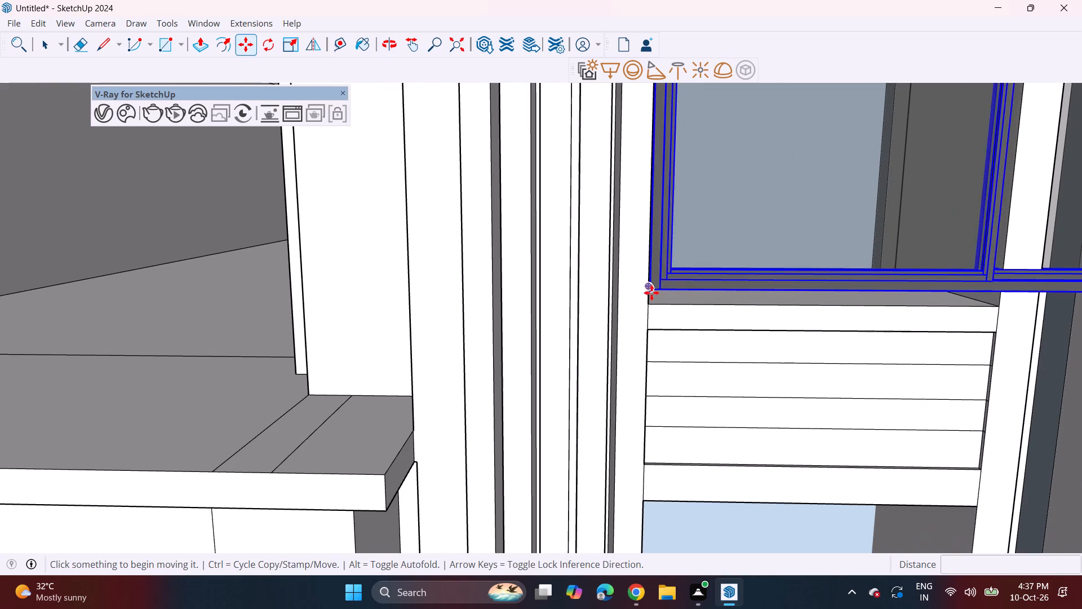
{"action": "left_click", "coordinate": [651, 293]}
{"action": "left_click", "coordinate": [654, 303]}
Scale the imported window's width along the red axis to about 0.53 so it fits the top opening.
{"action": "scroll", "coordinate": [705, 263], "scroll_direction": "down", "scroll_amount": 5}
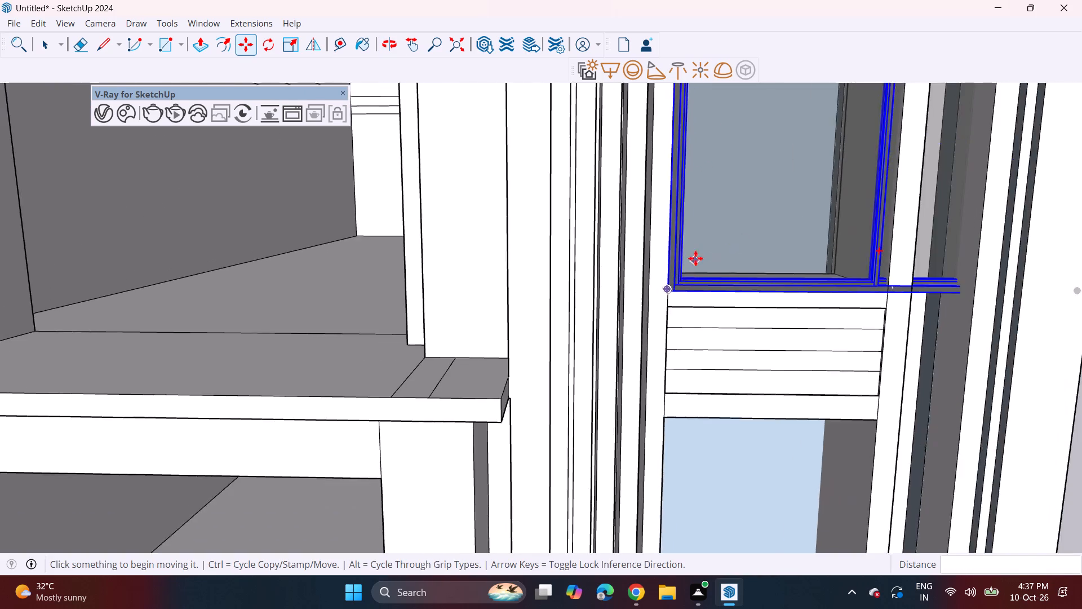
{"action": "scroll", "coordinate": [695, 258], "scroll_direction": "down", "scroll_amount": 7}
{"action": "middle_click_drag", "start_coordinate": [658, 276], "coordinate": [388, 400], "text": "shift"}
{"action": "scroll", "coordinate": [313, 333], "scroll_direction": "down", "scroll_amount": 4}
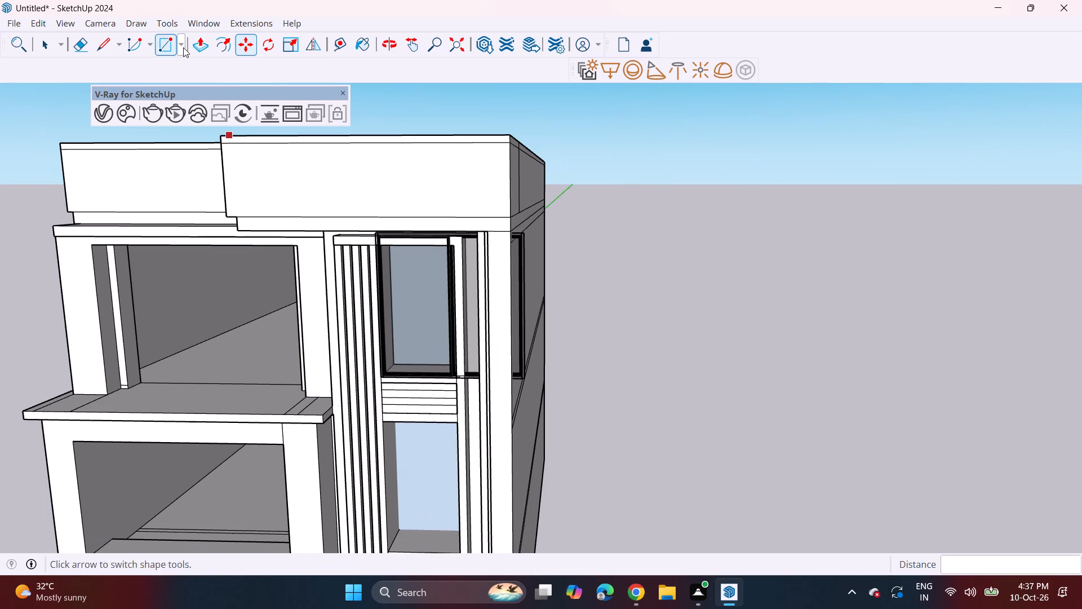
{"action": "left_click", "coordinate": [284, 43]}
{"action": "middle_click_drag", "start_coordinate": [526, 250], "coordinate": [500, 270]}
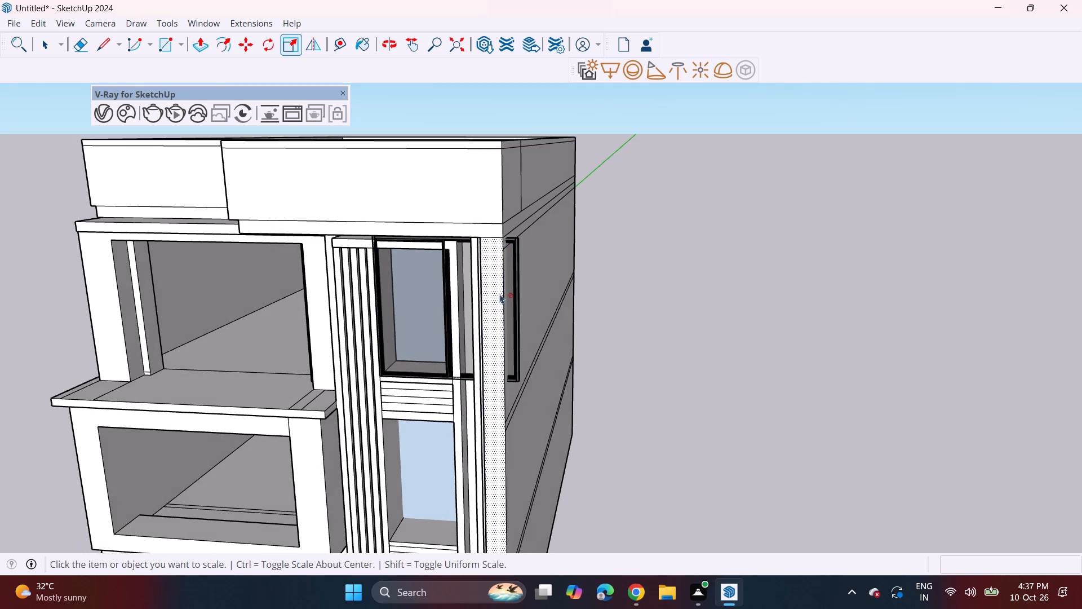
{"action": "scroll", "coordinate": [515, 293], "scroll_direction": "up", "scroll_amount": 6}
{"action": "middle_click_drag", "start_coordinate": [484, 334], "coordinate": [420, 363]}
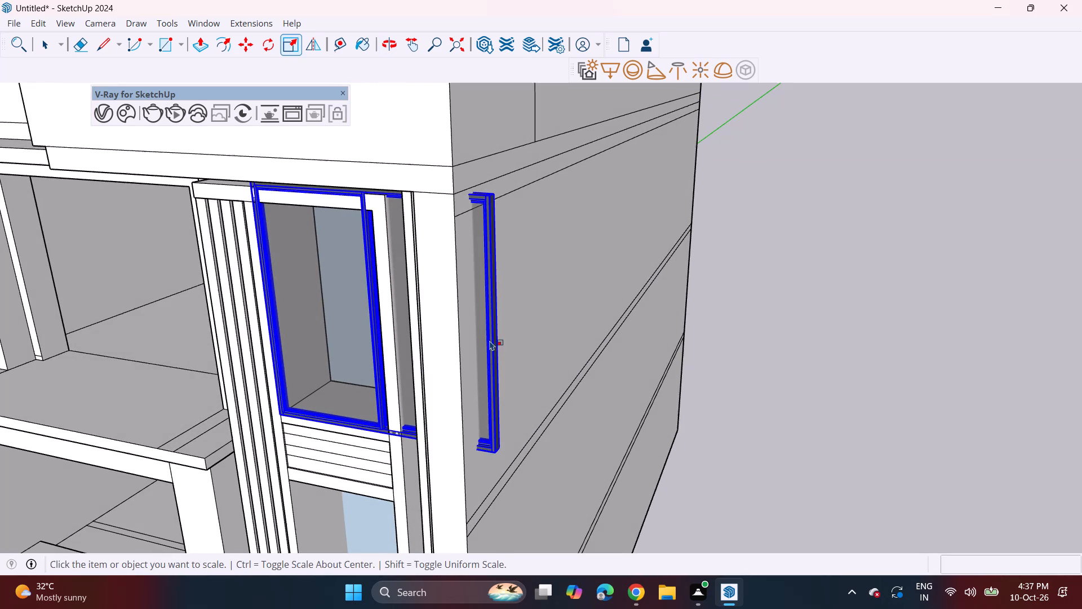
{"action": "left_click", "coordinate": [490, 341]}
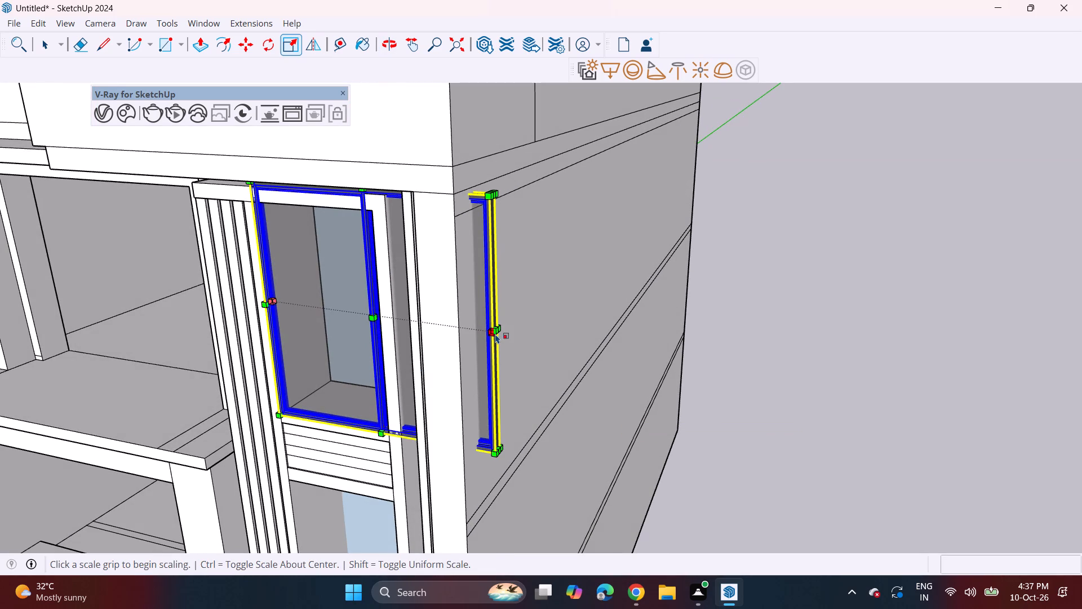
{"action": "left_click", "coordinate": [500, 329]}
{"action": "middle_click_drag", "start_coordinate": [365, 355], "coordinate": [487, 301]}
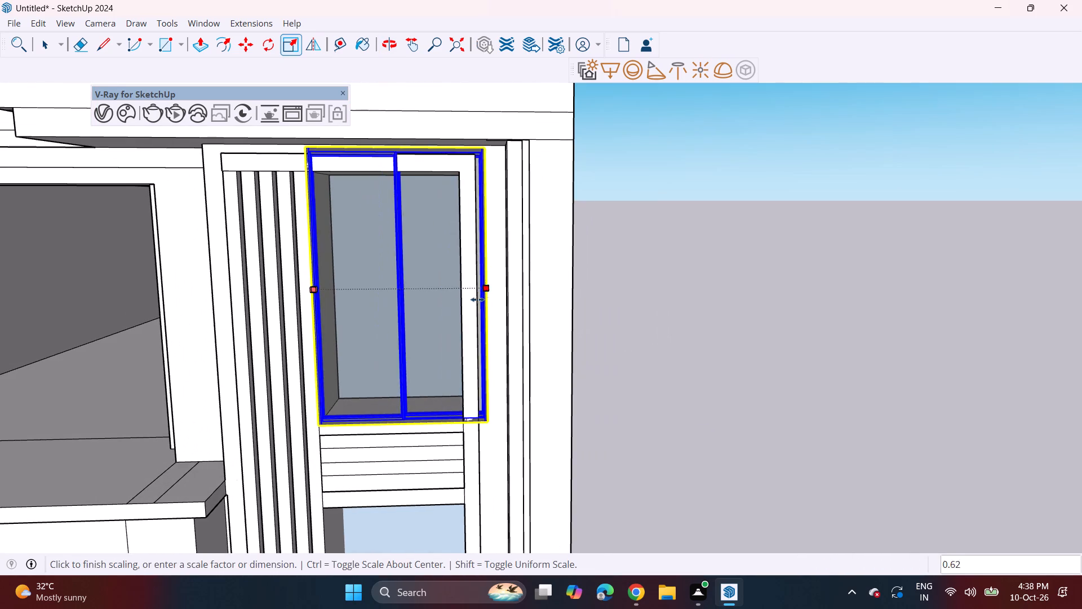
{"action": "double_click", "coordinate": [460, 309]}
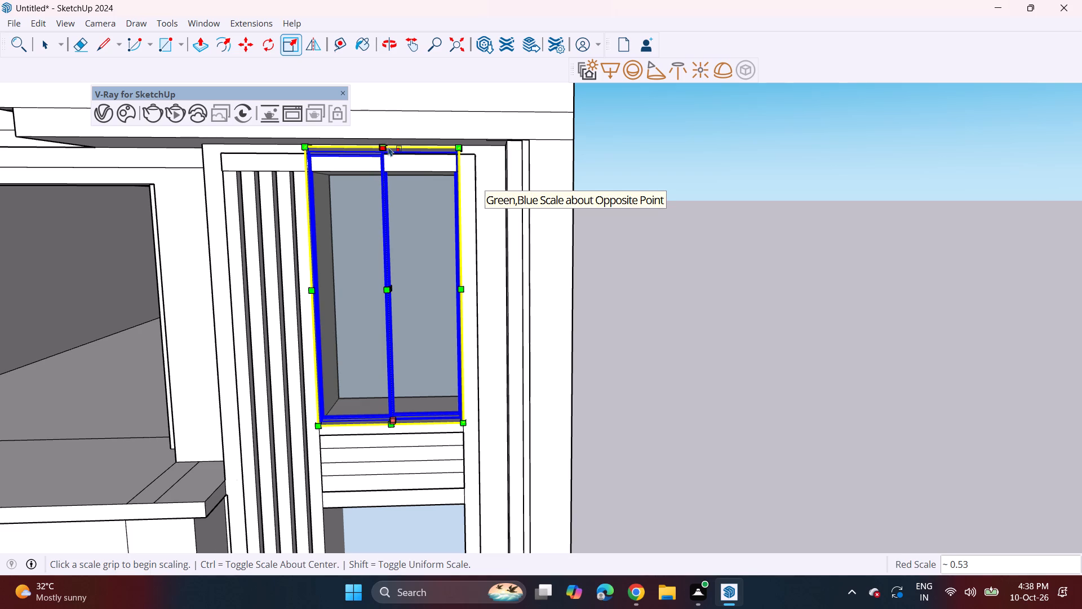
Scale the window's height down along the blue axis to meet the top edge of the opening.
{"action": "middle_click_drag", "start_coordinate": [383, 169], "coordinate": [308, 203]}
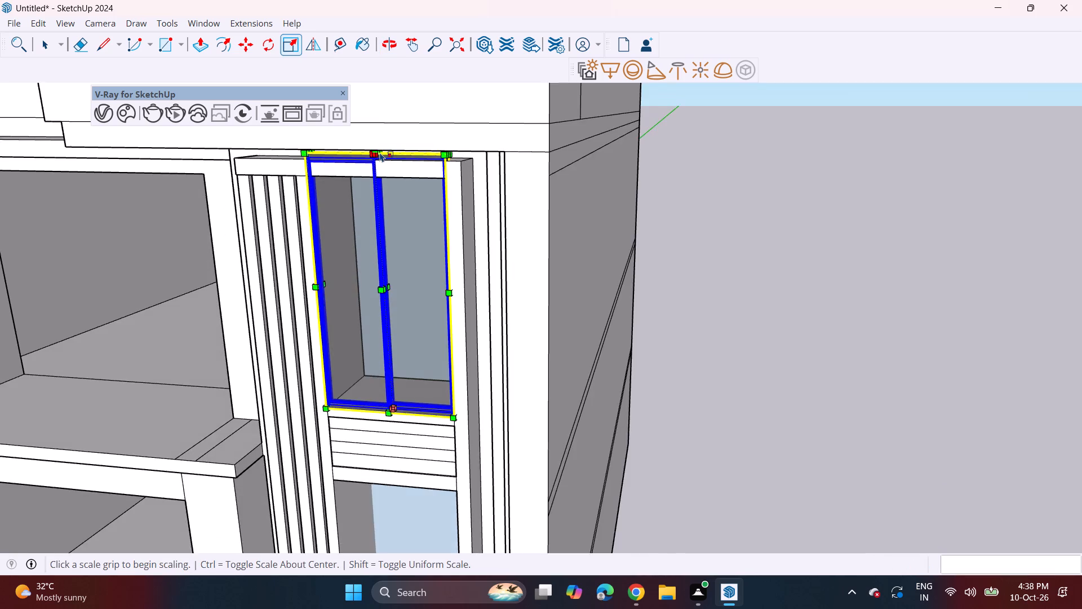
{"action": "scroll", "coordinate": [380, 152], "scroll_direction": "up", "scroll_amount": 7}
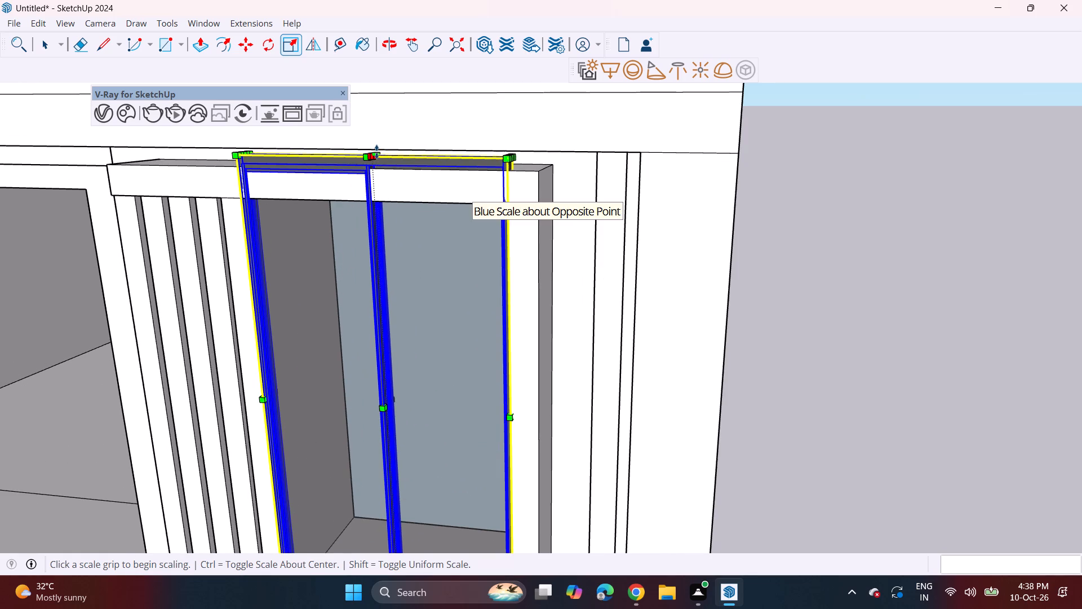
{"action": "left_click", "coordinate": [376, 152]}
{"action": "left_click", "coordinate": [383, 200]}
Copy the fitted top window down into the middle opening, aligning its upper inner corner with the opening's matching corner.
{"action": "middle_click_drag", "start_coordinate": [397, 251], "coordinate": [401, 200]}
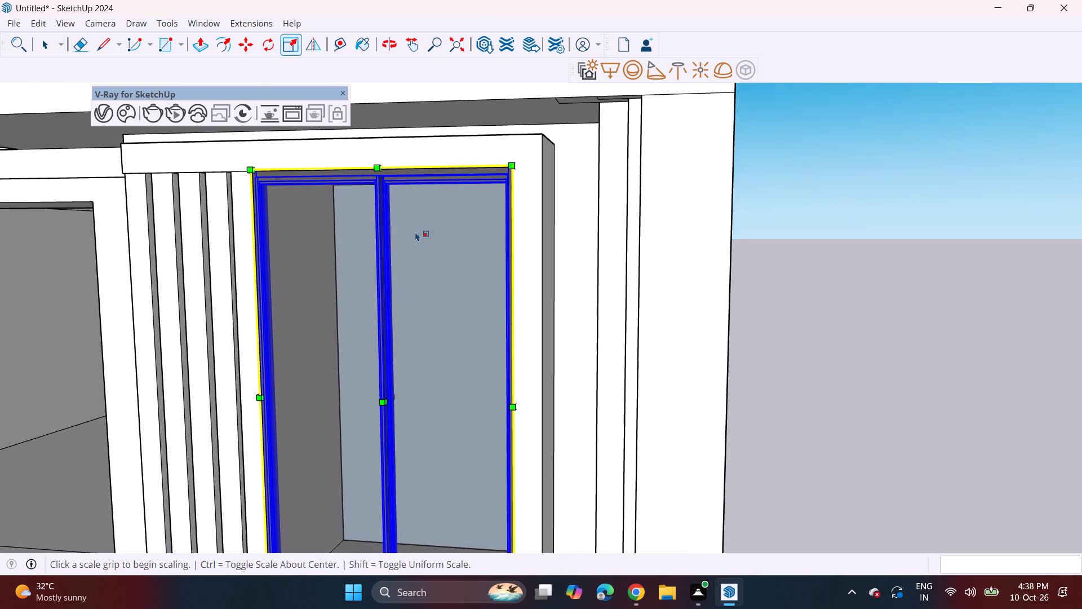
{"action": "middle_click_drag", "start_coordinate": [407, 301], "coordinate": [464, 95], "text": "shift"}
{"action": "scroll", "coordinate": [450, 368], "scroll_direction": "down", "scroll_amount": 5}
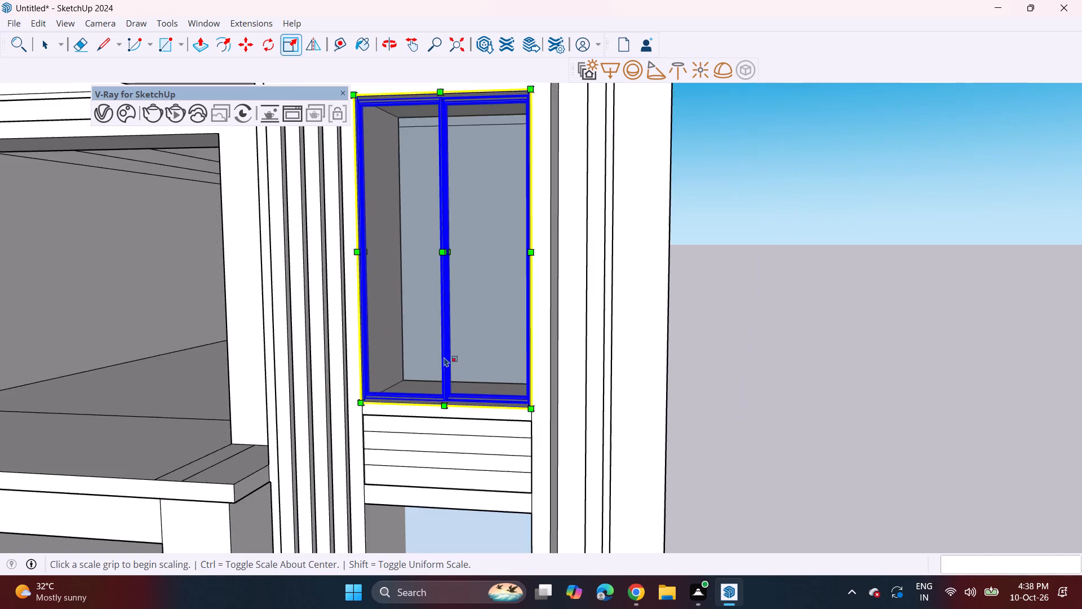
{"action": "scroll", "coordinate": [444, 357], "scroll_direction": "down", "scroll_amount": 2}
{"action": "middle_click_drag", "start_coordinate": [452, 373], "coordinate": [495, 359]}
{"action": "key", "text": "space"}
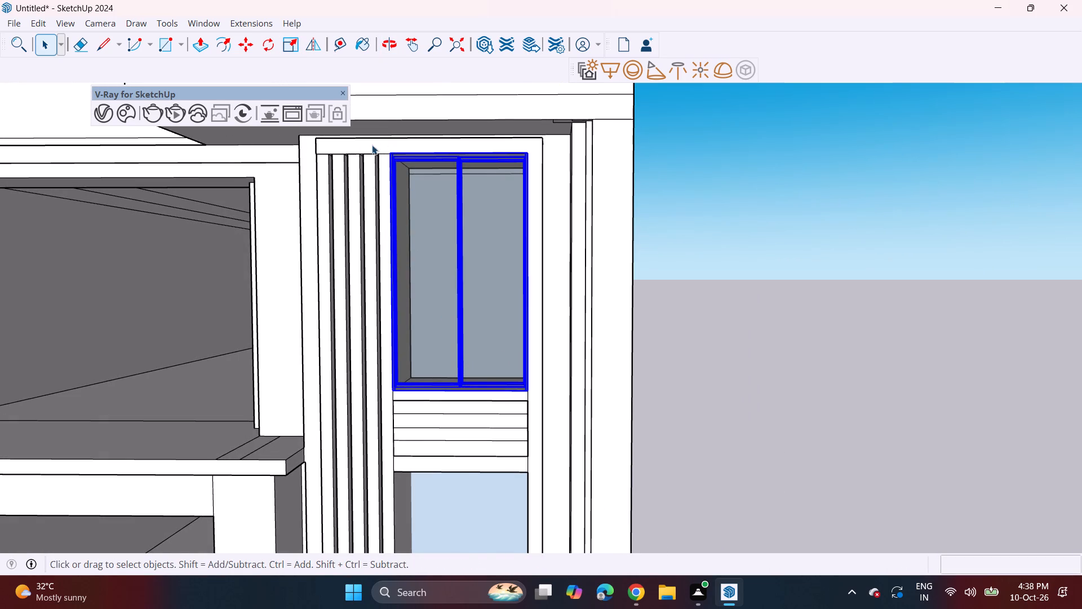
{"action": "key", "text": "m"}
{"action": "left_click", "coordinate": [389, 156]}
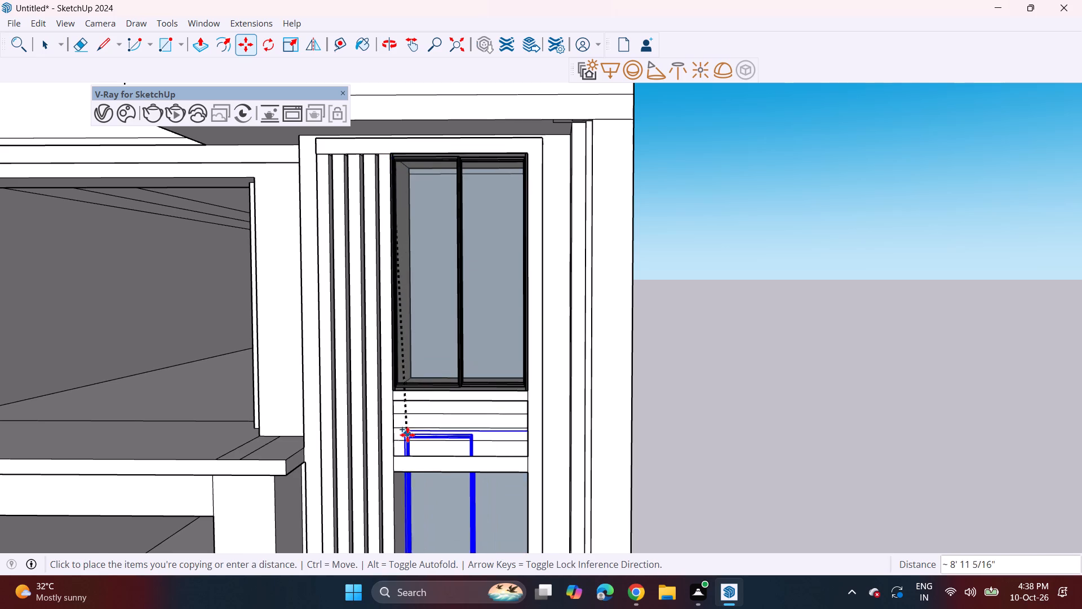
{"action": "middle_click_drag", "start_coordinate": [418, 280], "coordinate": [429, 213], "text": "shift"}
{"action": "middle_click_drag", "start_coordinate": [398, 332], "coordinate": [437, 158]}
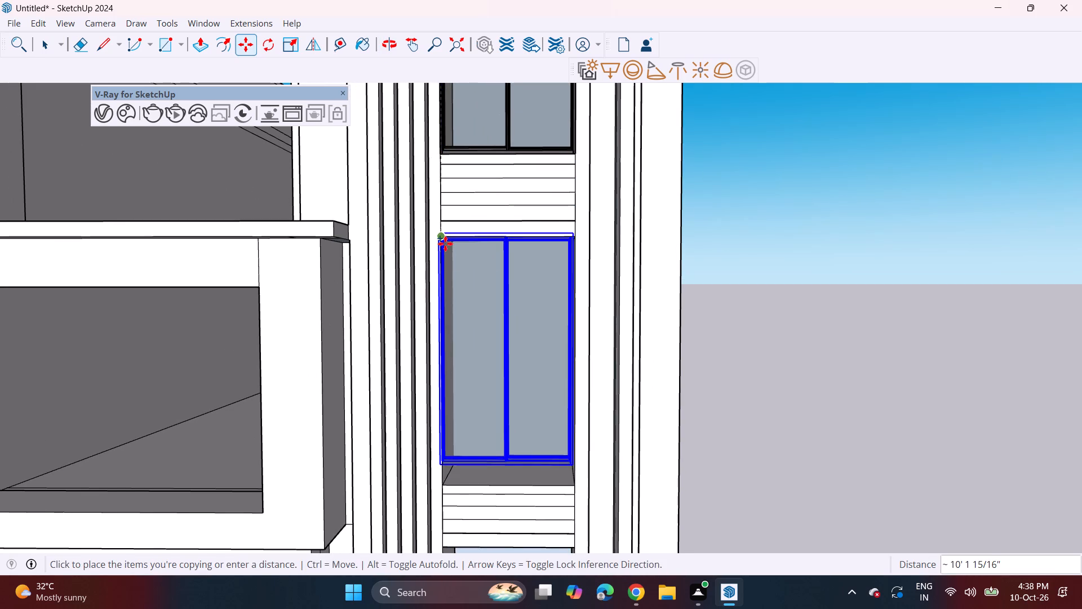
{"action": "left_click", "coordinate": [445, 245]}
{"action": "scroll", "coordinate": [443, 233], "scroll_direction": "up", "scroll_amount": 3}
{"action": "left_click", "coordinate": [442, 241]}
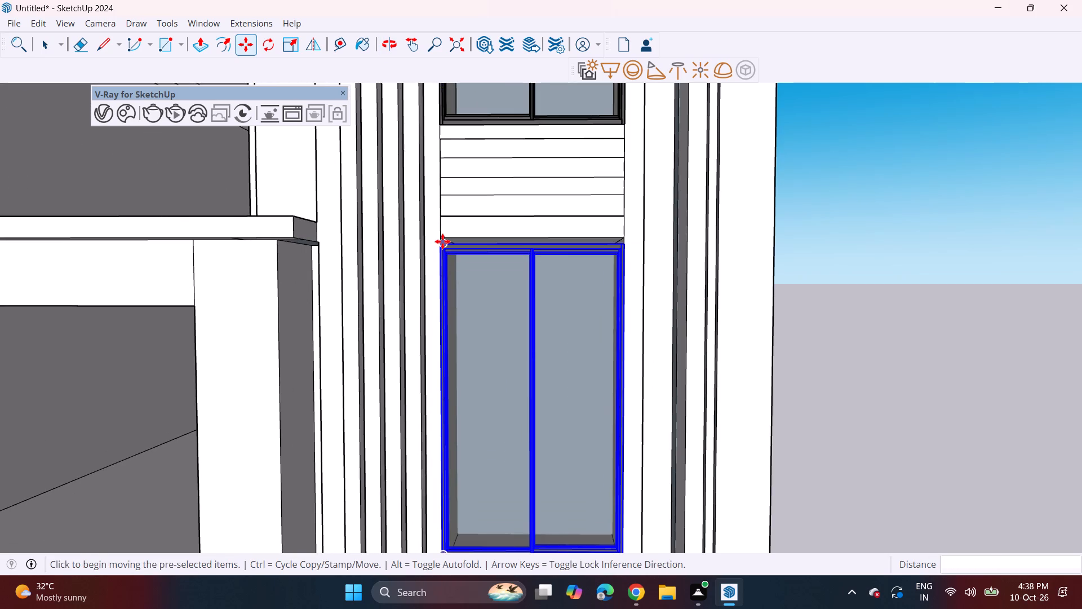
{"action": "left_click", "coordinate": [450, 237]}
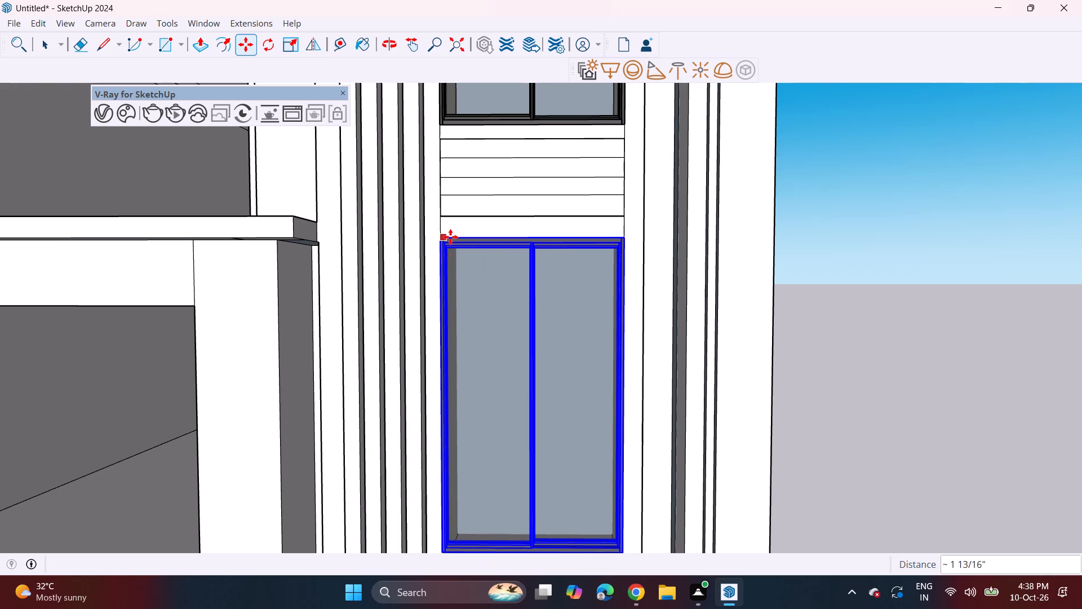
Copy the middle window down to the ground-floor opening, placing its lower outer corner on the opening's bottom corner.
{"action": "middle_click_drag", "start_coordinate": [480, 365], "coordinate": [457, 91]}
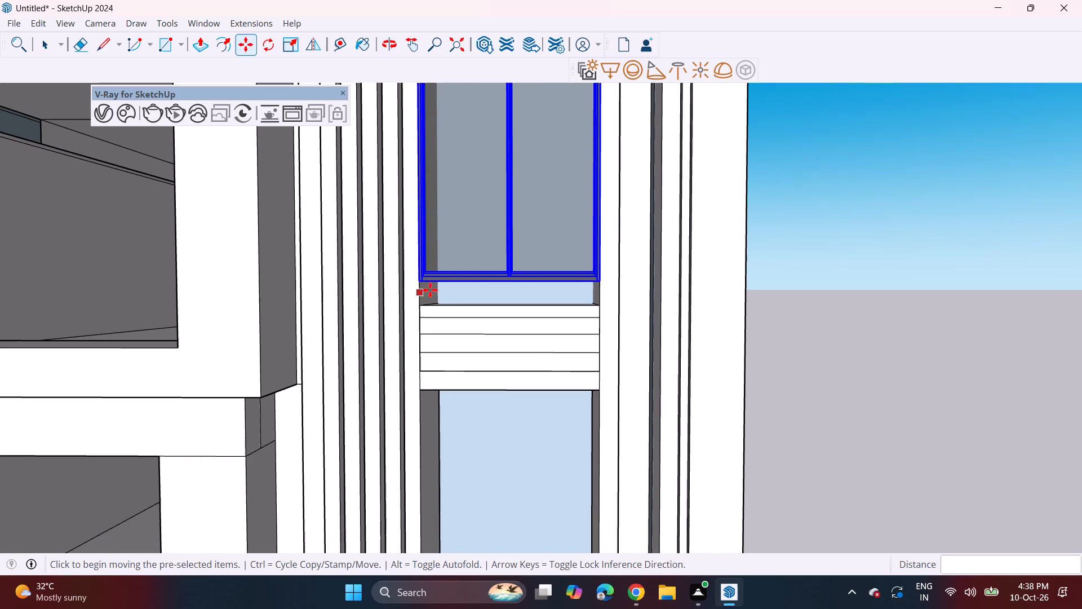
{"action": "left_click", "coordinate": [600, 281]}
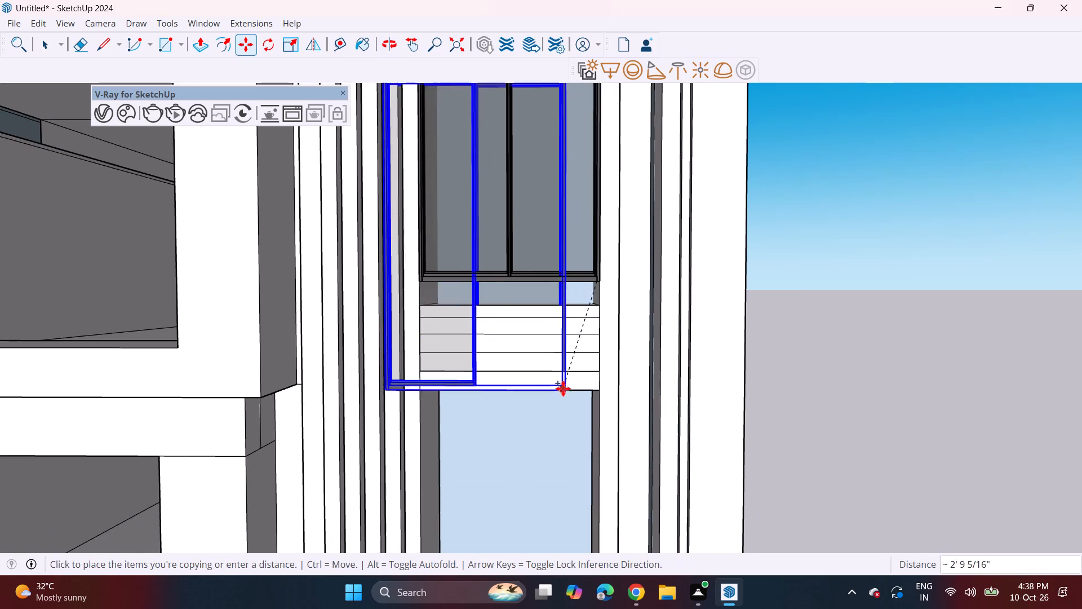
{"action": "scroll", "coordinate": [564, 395], "scroll_direction": "down", "scroll_amount": 6}
{"action": "middle_click_drag", "start_coordinate": [556, 360], "coordinate": [498, 157], "text": "shift"}
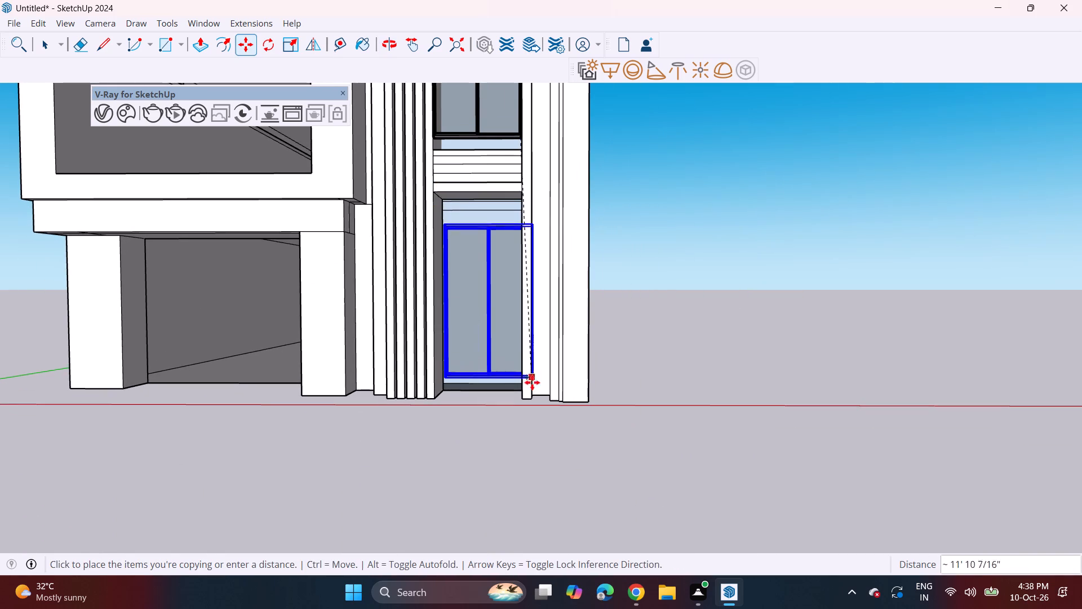
{"action": "left_click", "coordinate": [521, 397]}
Scale the ground-floor window's height along the blue axis to about 1.35 so it reaches the opening's top edge.
{"action": "middle_click_drag", "start_coordinate": [482, 311], "coordinate": [483, 343]}
{"action": "left_click", "coordinate": [287, 52]}
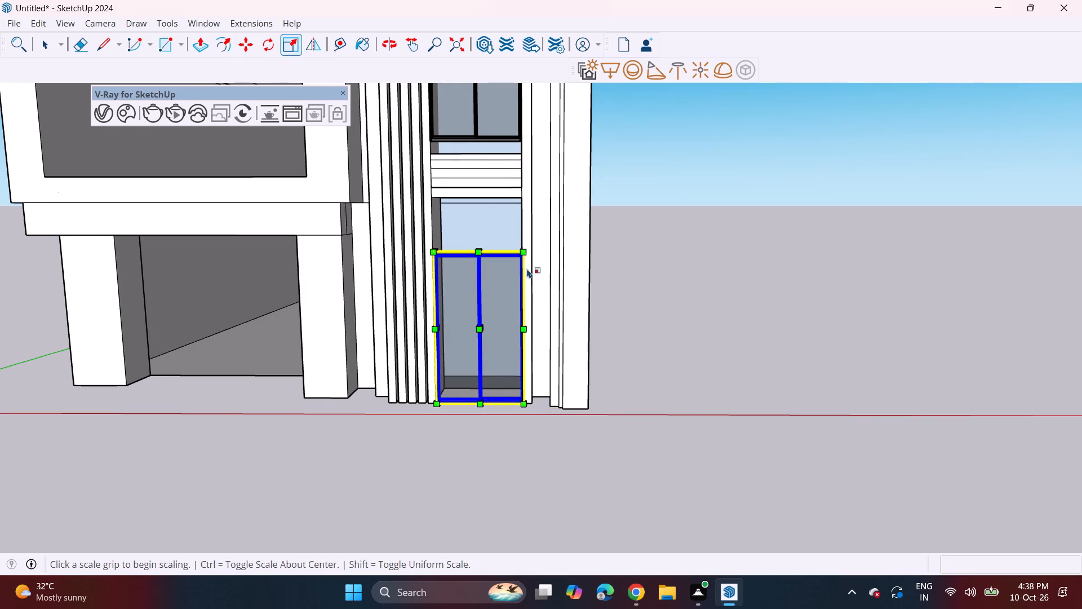
{"action": "middle_click_drag", "start_coordinate": [523, 283], "coordinate": [504, 343]}
{"action": "scroll", "coordinate": [465, 272], "scroll_direction": "up", "scroll_amount": 7}
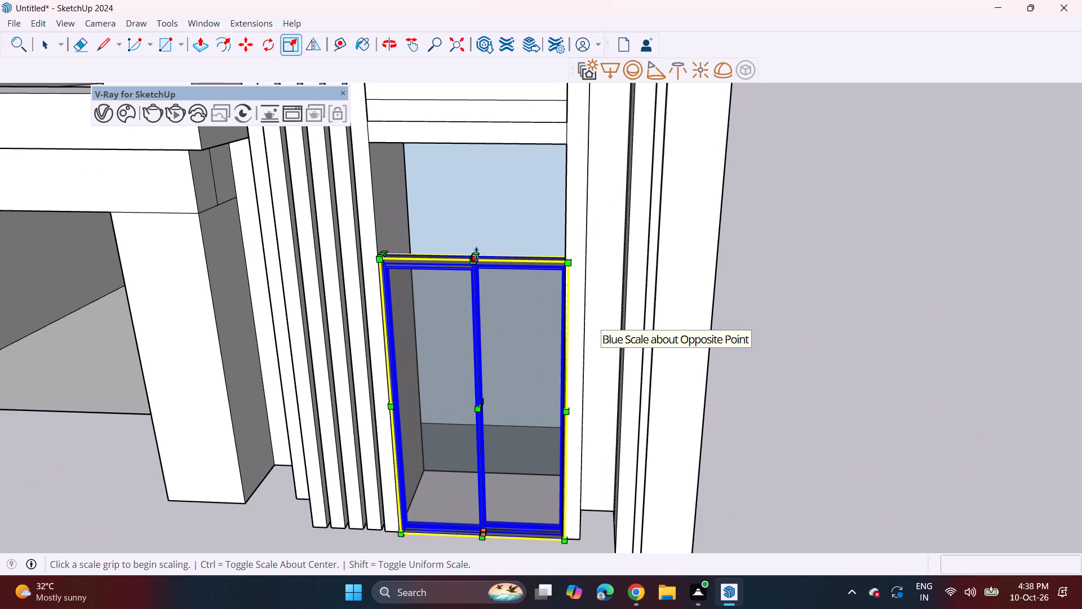
{"action": "left_click", "coordinate": [476, 254]}
{"action": "left_click", "coordinate": [502, 147]}
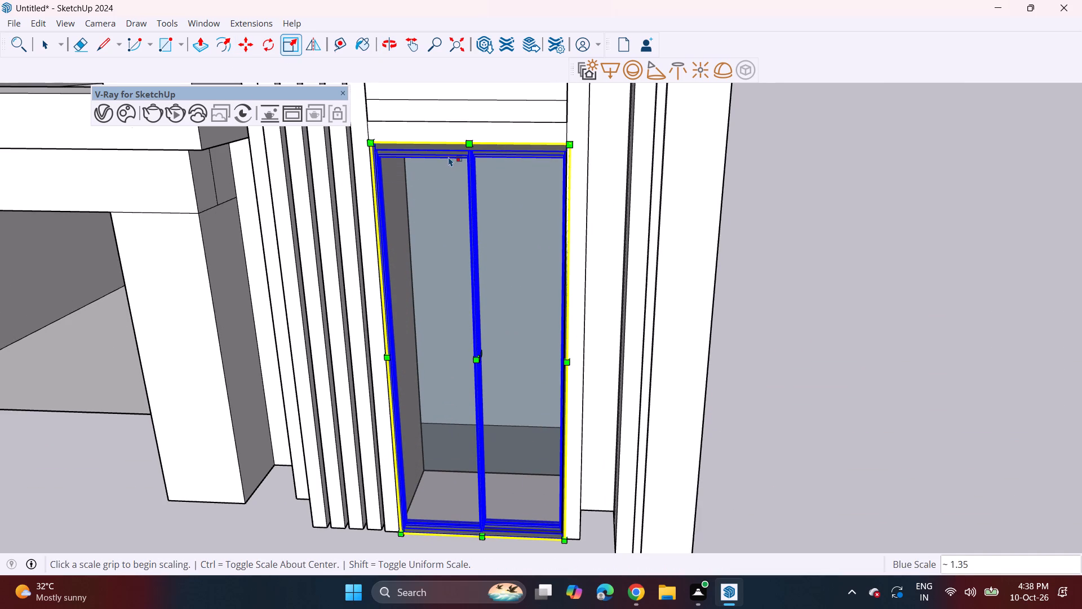
Scale the middle window downward along the blue axis to 1.08 to meet its opening's bottom edge, leaving nothing selected.
{"action": "middle_click_drag", "start_coordinate": [458, 141], "coordinate": [472, 452], "text": "shift"}
{"action": "middle_click_drag", "start_coordinate": [485, 275], "coordinate": [431, 108]}
{"action": "key", "text": "space"}
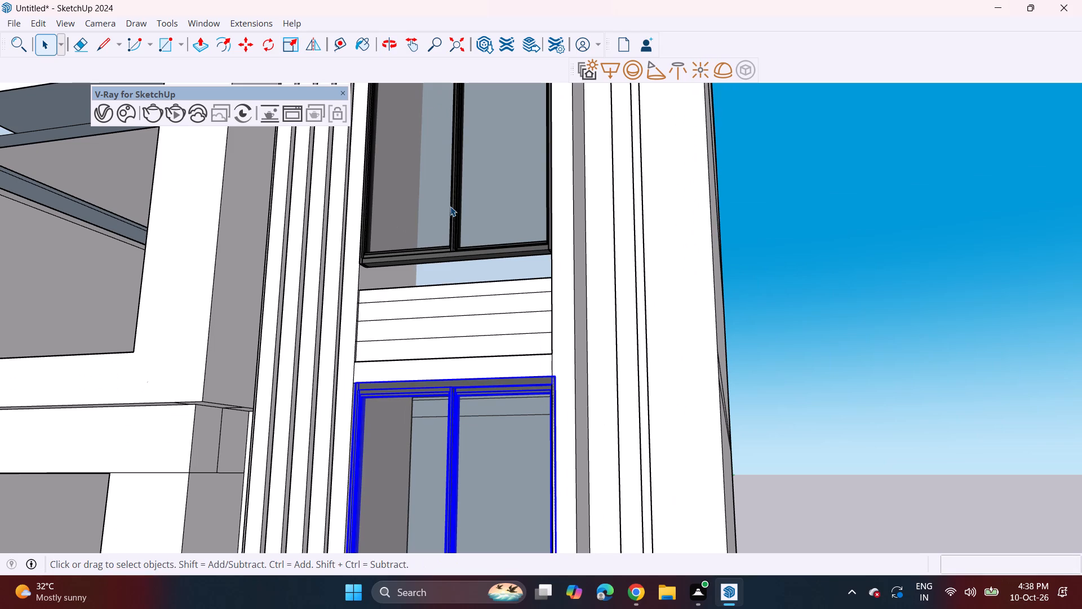
{"action": "left_click", "coordinate": [450, 206]}
{"action": "scroll", "coordinate": [481, 222], "scroll_direction": "up", "scroll_amount": 4}
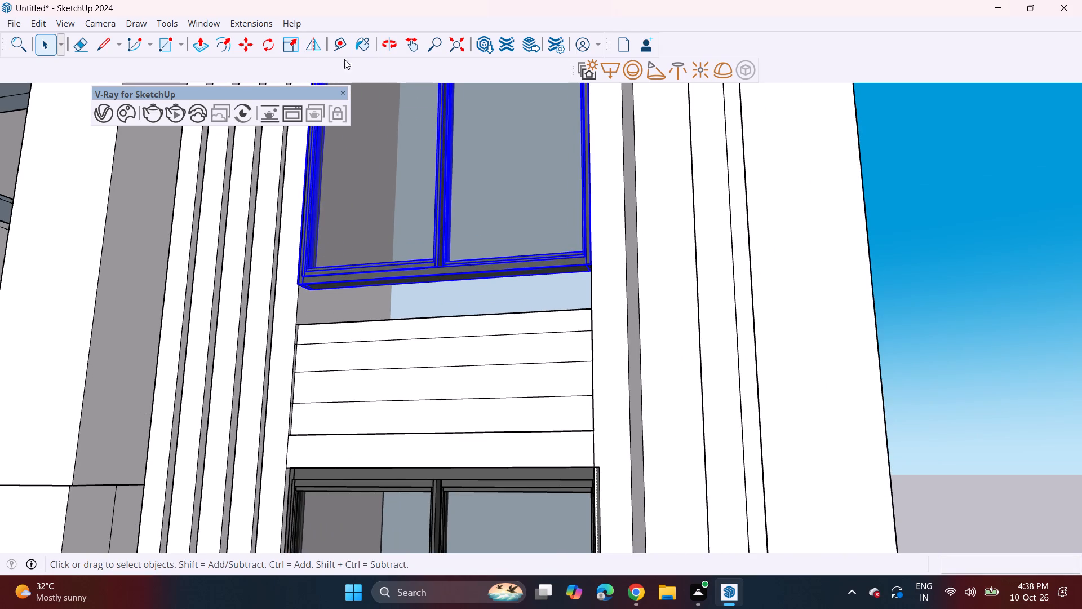
{"action": "left_click", "coordinate": [286, 41]}
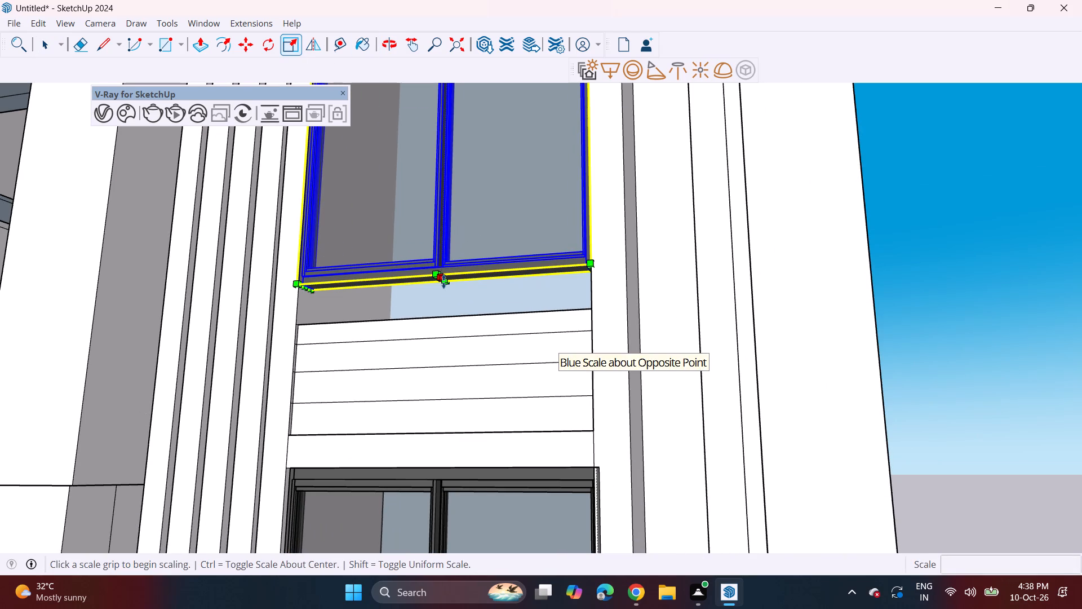
{"action": "left_click", "coordinate": [444, 281]}
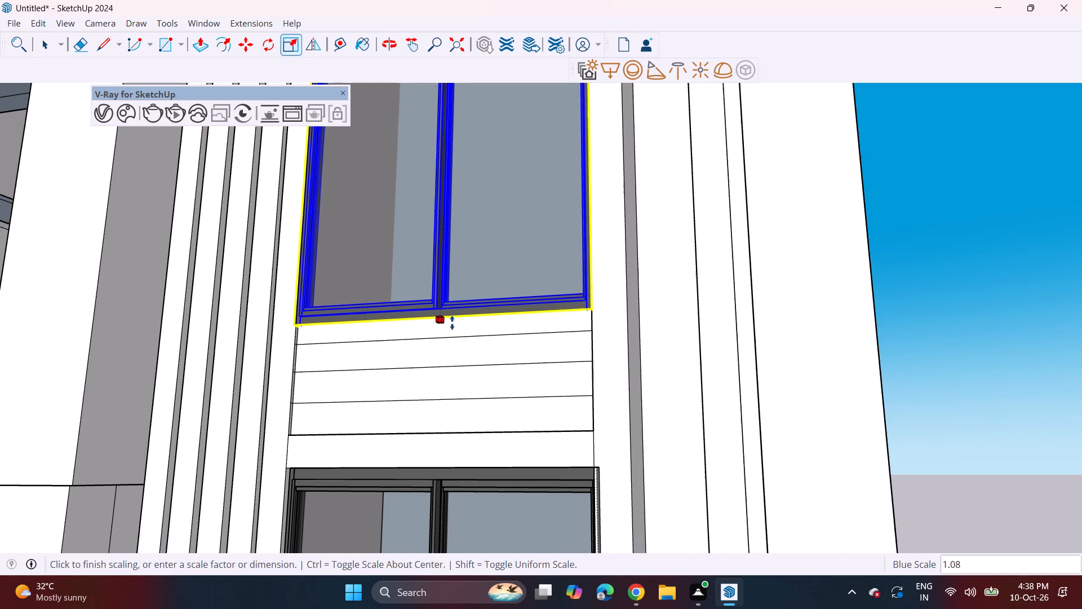
{"action": "left_click", "coordinate": [452, 321]}
{"action": "middle_click_drag", "start_coordinate": [442, 272], "coordinate": [522, 348]}
{"action": "scroll", "coordinate": [532, 284], "scroll_direction": "down", "scroll_amount": 4}
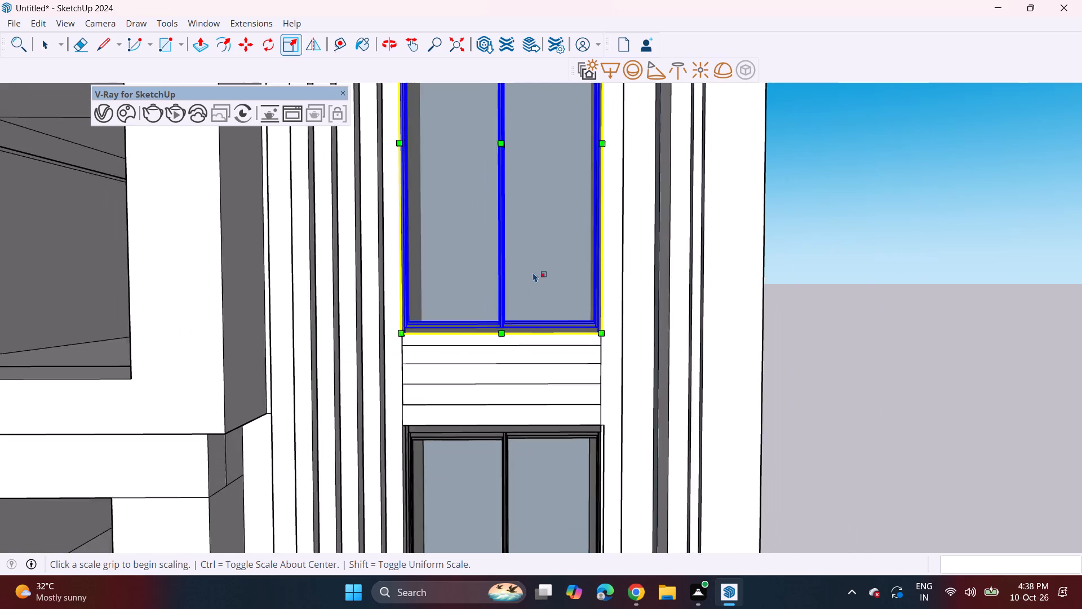
{"action": "scroll", "coordinate": [533, 272], "scroll_direction": "down", "scroll_amount": 12}
{"action": "key", "text": "space"}
{"action": "left_click", "coordinate": [737, 365]}
Examine the whole front elevation with the three windows in the tall panel and the open projecting frames beside it.
{"action": "scroll", "coordinate": [534, 325], "scroll_direction": "down", "scroll_amount": 3}
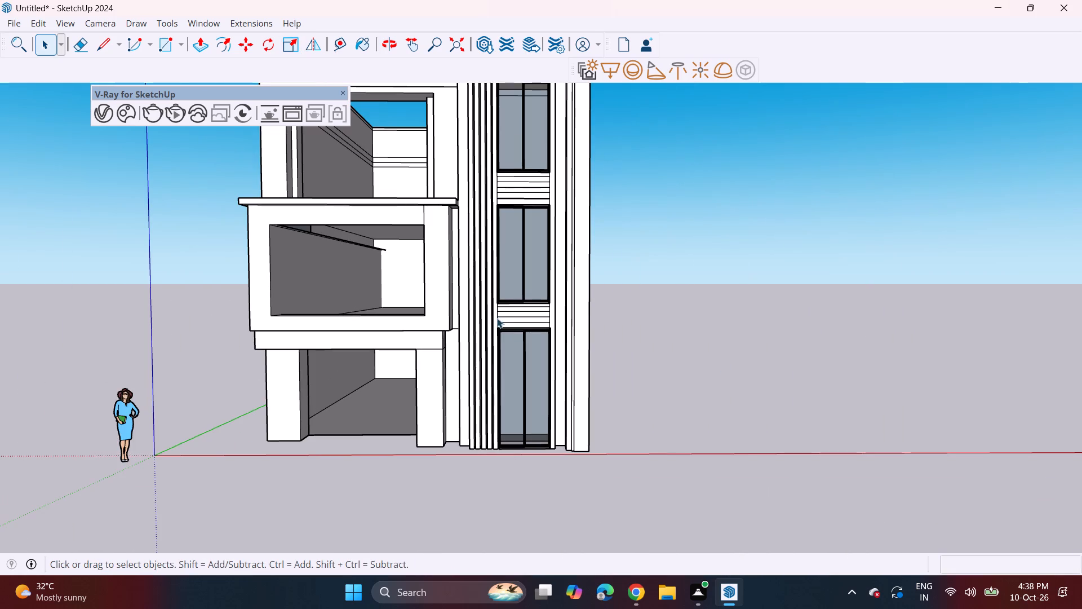
{"action": "middle_click_drag", "start_coordinate": [489, 314], "coordinate": [516, 376], "text": "shift"}
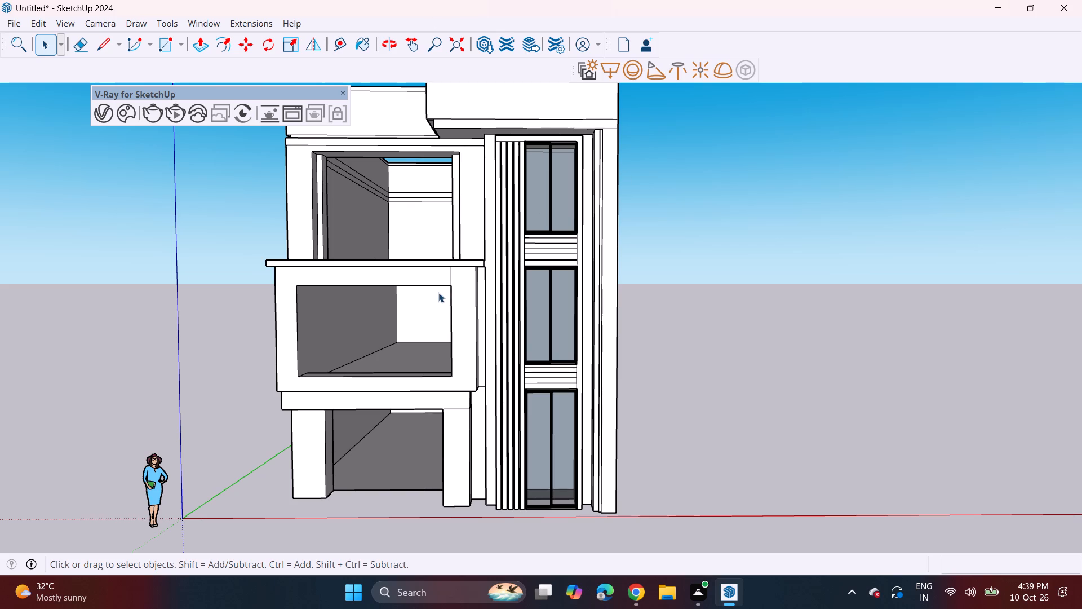
{"action": "scroll", "coordinate": [558, 392], "scroll_direction": "up", "scroll_amount": 1}
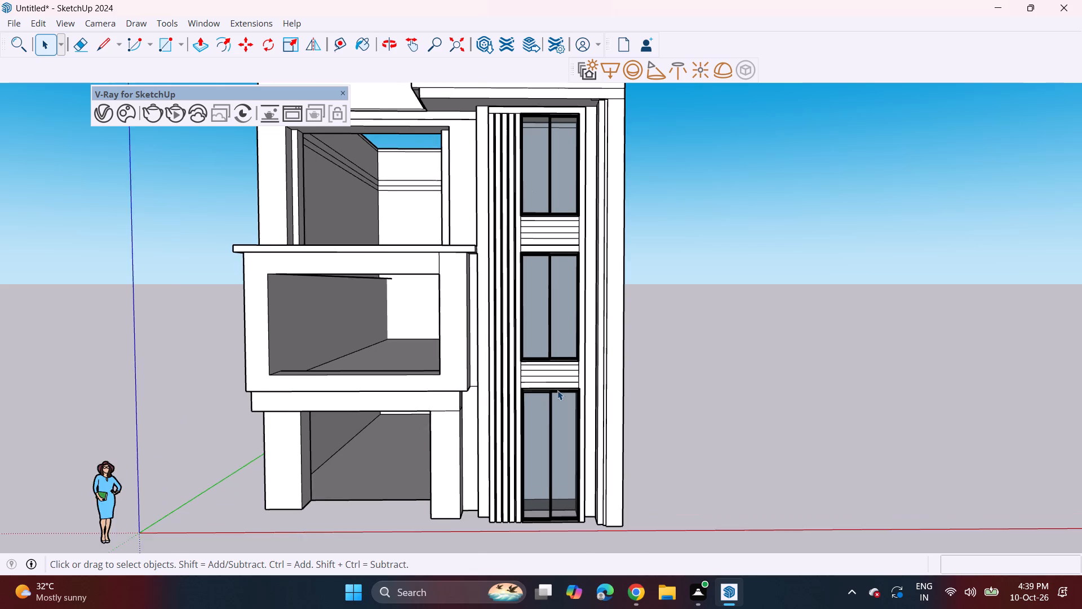
{"action": "scroll", "coordinate": [557, 390], "scroll_direction": "up", "scroll_amount": 2}
{"action": "scroll", "coordinate": [548, 383], "scroll_direction": "down", "scroll_amount": 3}
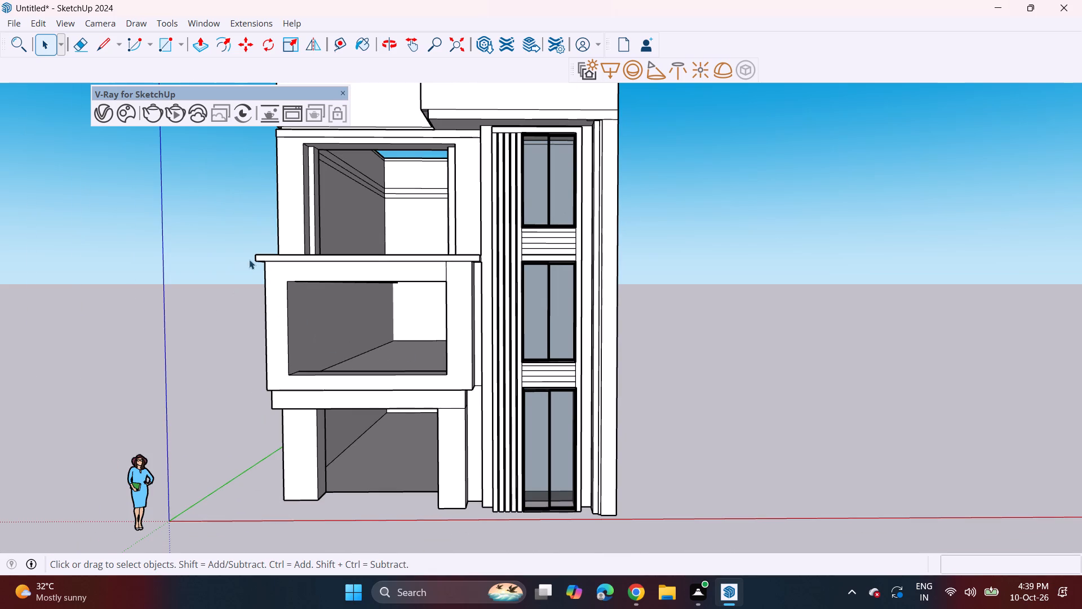
{"action": "middle_click_drag", "start_coordinate": [300, 336], "coordinate": [311, 336]}
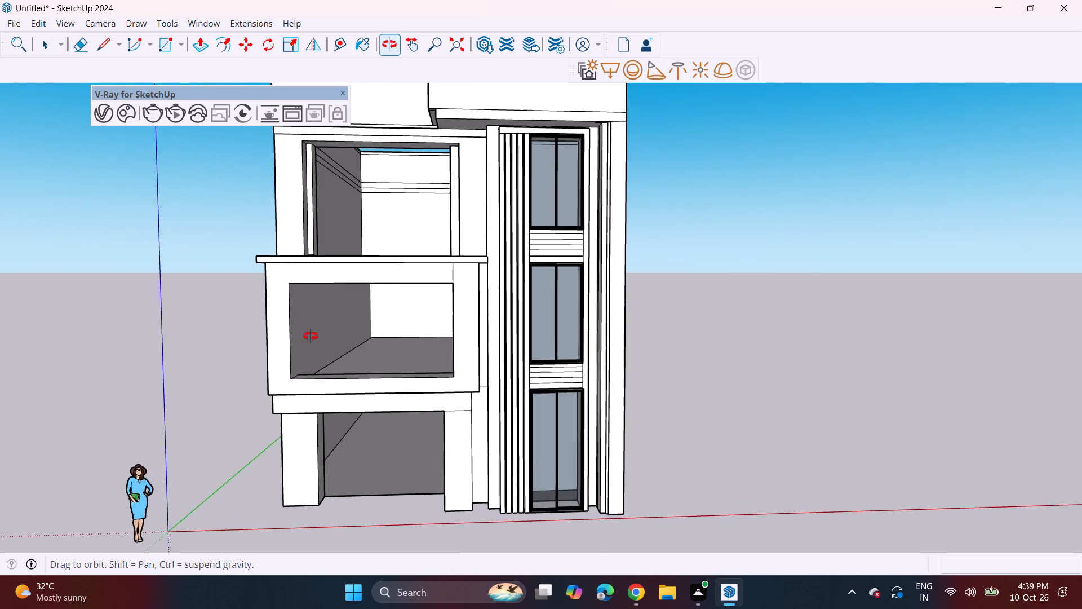
{"action": "middle_click_drag", "start_coordinate": [311, 336], "coordinate": [291, 355]}
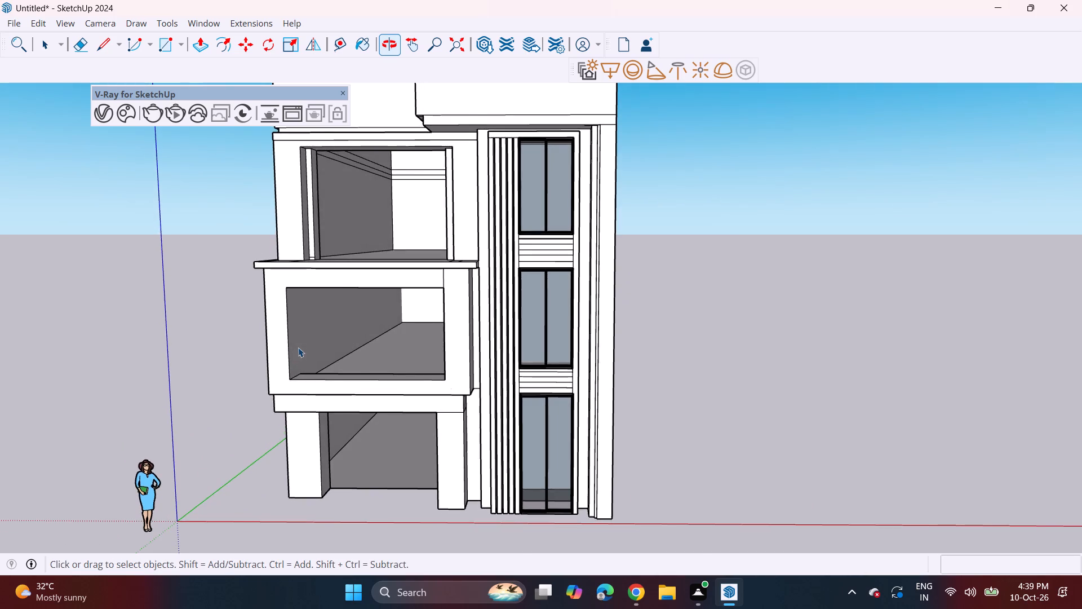
Draw lines on the first-floor projecting frame's inner side wall: a front vertical, a short base segment, and a rear vertical about 7' 7 5/8".
{"action": "scroll", "coordinate": [299, 348], "scroll_direction": "up", "scroll_amount": 3}
{"action": "left_click_drag", "start_coordinate": [105, 39], "coordinate": [111, 45]}
{"action": "middle_click_drag", "start_coordinate": [292, 342], "coordinate": [291, 330]}
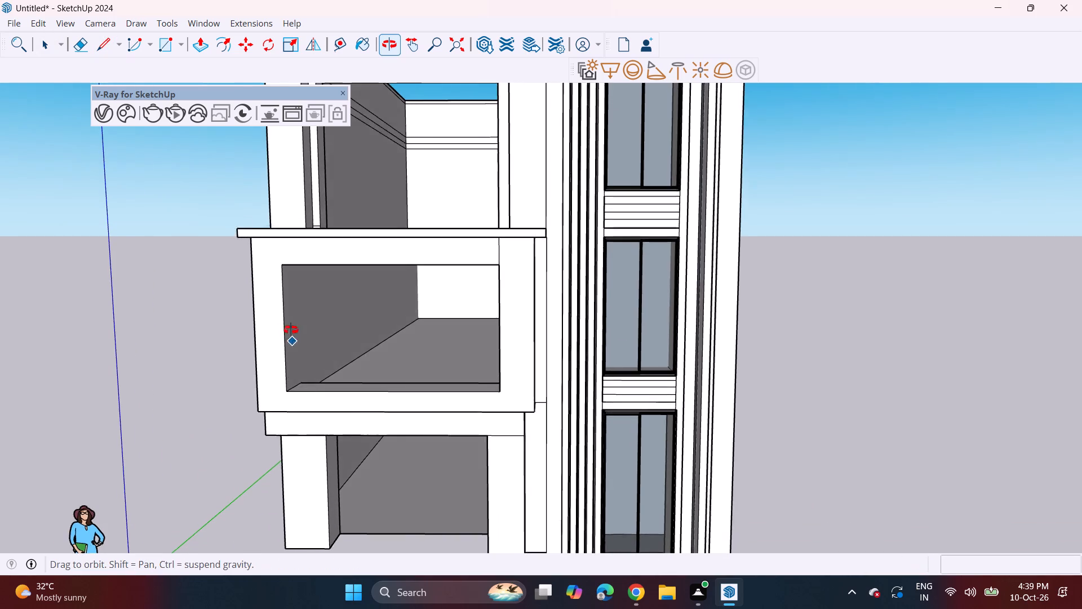
{"action": "middle_click_drag", "start_coordinate": [291, 330], "coordinate": [241, 328]}
{"action": "scroll", "coordinate": [314, 314], "scroll_direction": "up", "scroll_amount": 5}
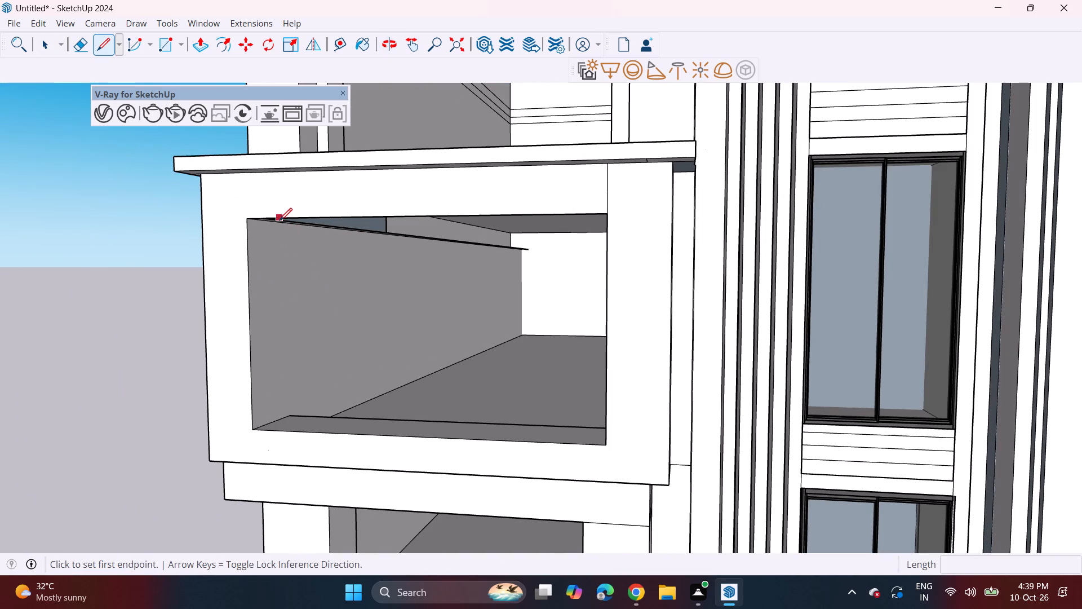
{"action": "left_click_drag", "start_coordinate": [283, 226], "coordinate": [283, 235]}
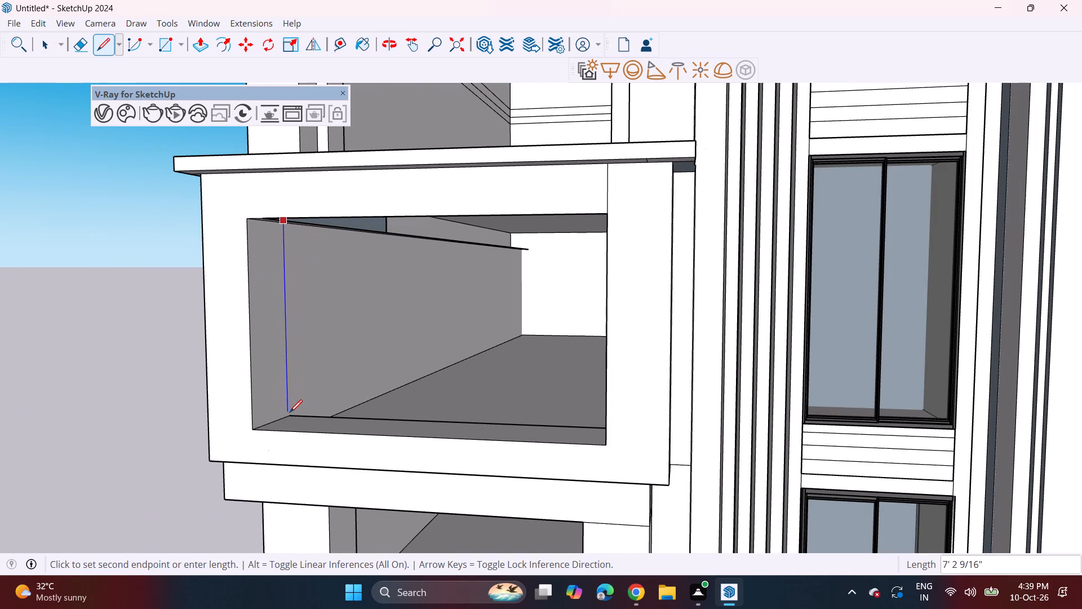
{"action": "left_click", "coordinate": [290, 416]}
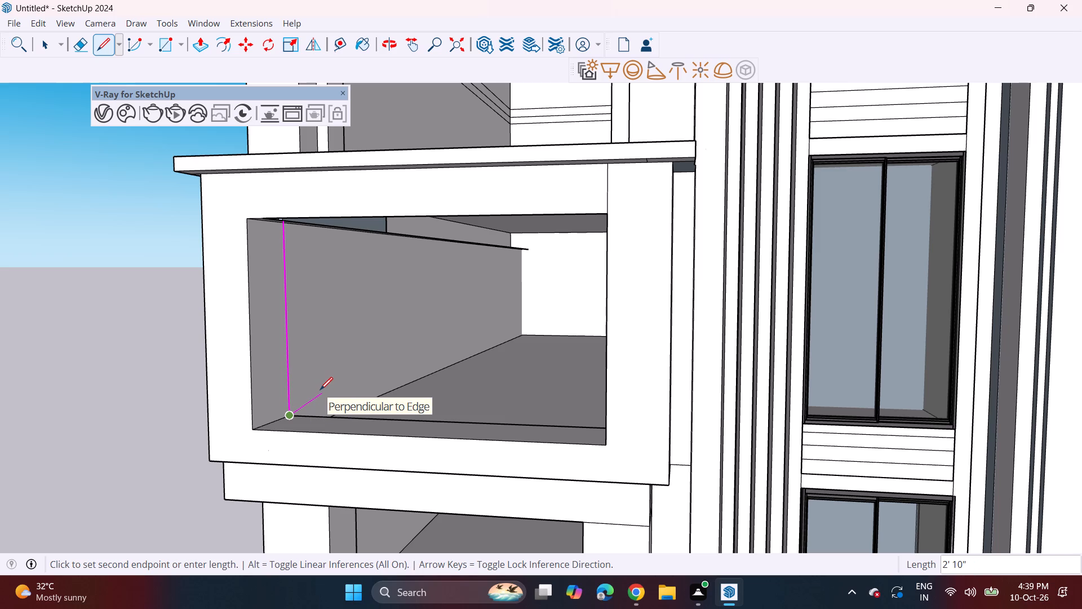
{"action": "left_click", "coordinate": [318, 399]}
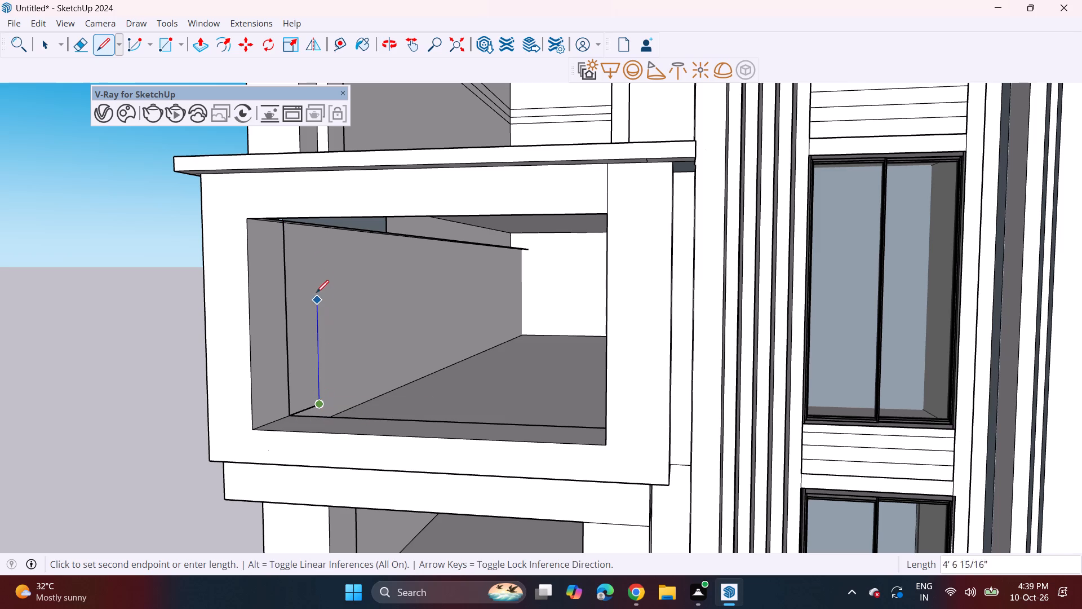
{"action": "left_click", "coordinate": [316, 231]}
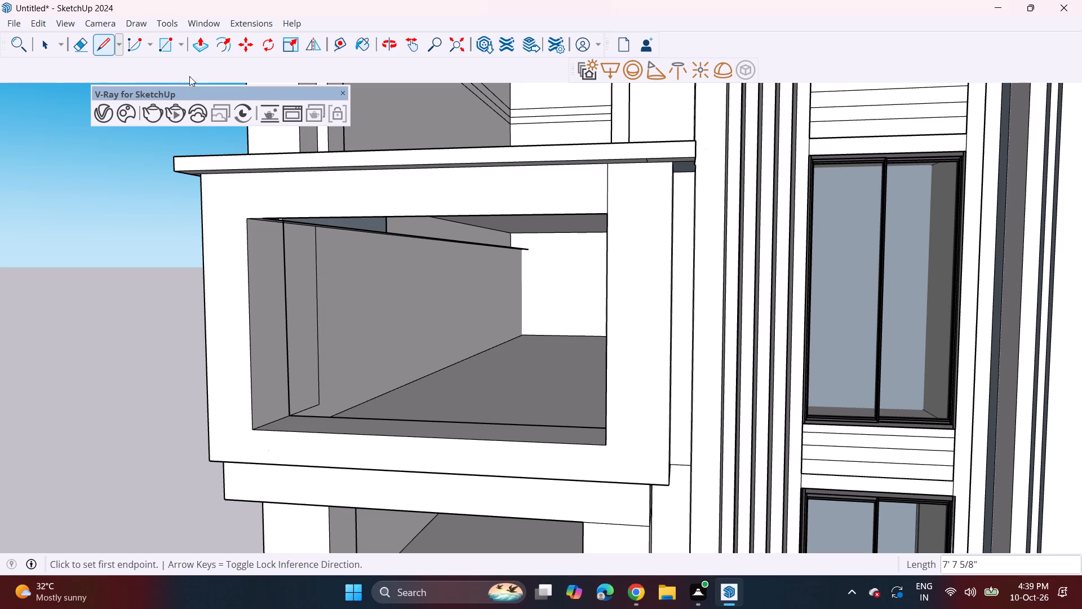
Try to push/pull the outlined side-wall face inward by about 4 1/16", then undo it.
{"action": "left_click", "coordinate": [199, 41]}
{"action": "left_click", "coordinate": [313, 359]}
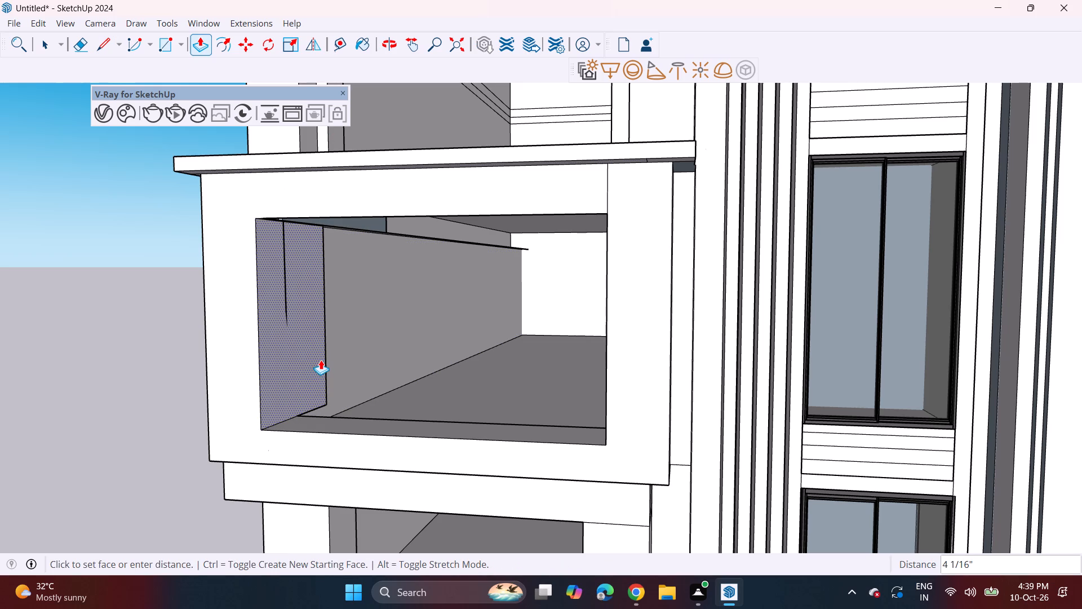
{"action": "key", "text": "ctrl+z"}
Redraw the rear vertical about 7' 7 5/8" high on the side wall and join both verticals' tops with a segment about 2' 6 5/8".
{"action": "scroll", "coordinate": [299, 388], "scroll_direction": "up", "scroll_amount": 3}
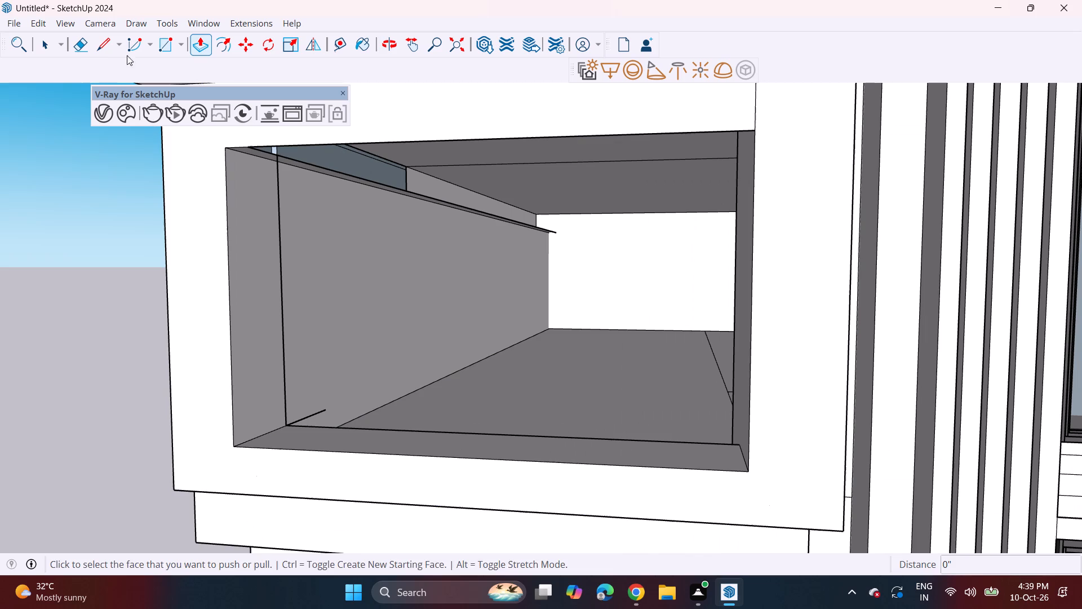
{"action": "left_click", "coordinate": [111, 45]}
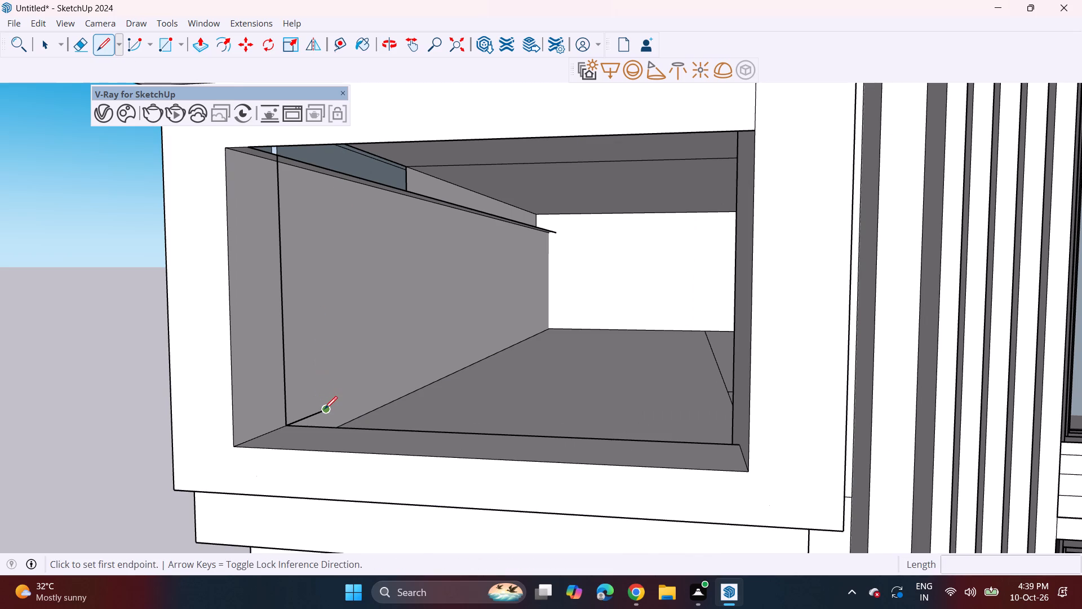
{"action": "left_click", "coordinate": [325, 409]}
{"action": "left_click", "coordinate": [320, 173]}
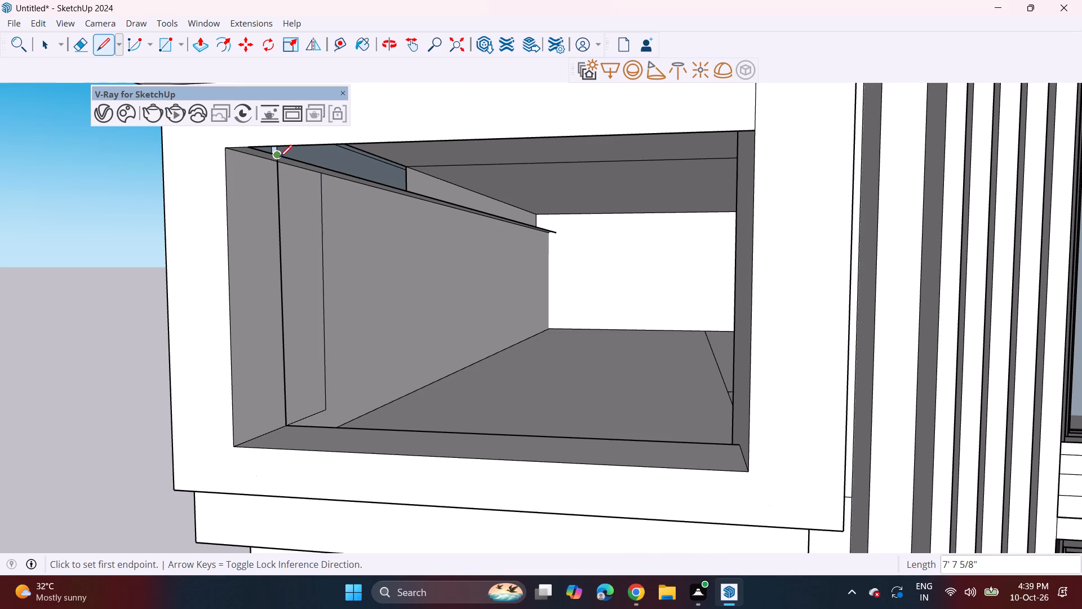
{"action": "left_click", "coordinate": [278, 164]}
{"action": "left_click", "coordinate": [322, 167]}
{"action": "key", "text": "space"}
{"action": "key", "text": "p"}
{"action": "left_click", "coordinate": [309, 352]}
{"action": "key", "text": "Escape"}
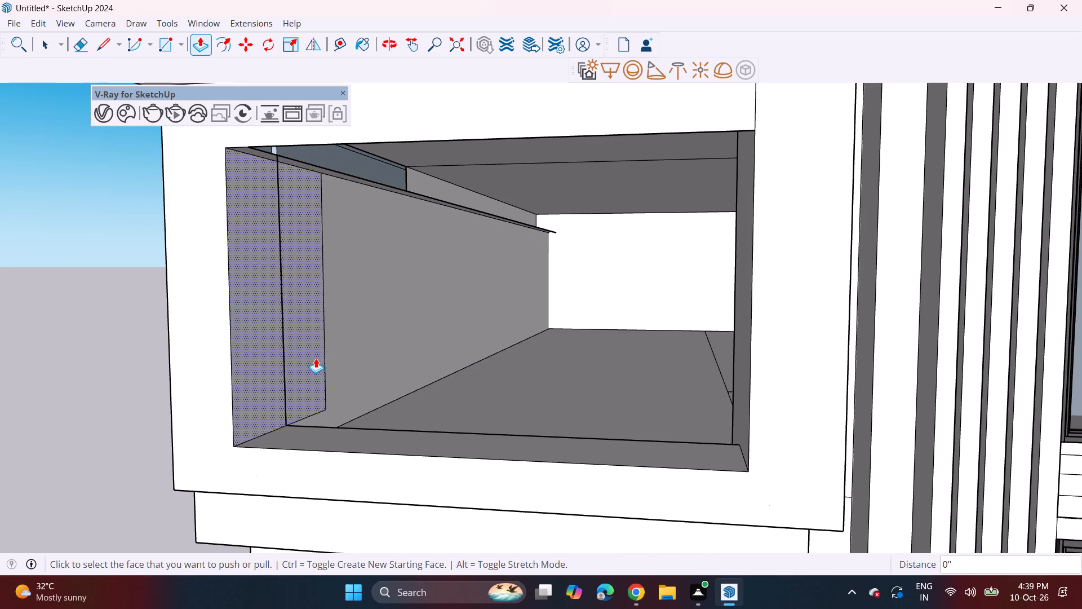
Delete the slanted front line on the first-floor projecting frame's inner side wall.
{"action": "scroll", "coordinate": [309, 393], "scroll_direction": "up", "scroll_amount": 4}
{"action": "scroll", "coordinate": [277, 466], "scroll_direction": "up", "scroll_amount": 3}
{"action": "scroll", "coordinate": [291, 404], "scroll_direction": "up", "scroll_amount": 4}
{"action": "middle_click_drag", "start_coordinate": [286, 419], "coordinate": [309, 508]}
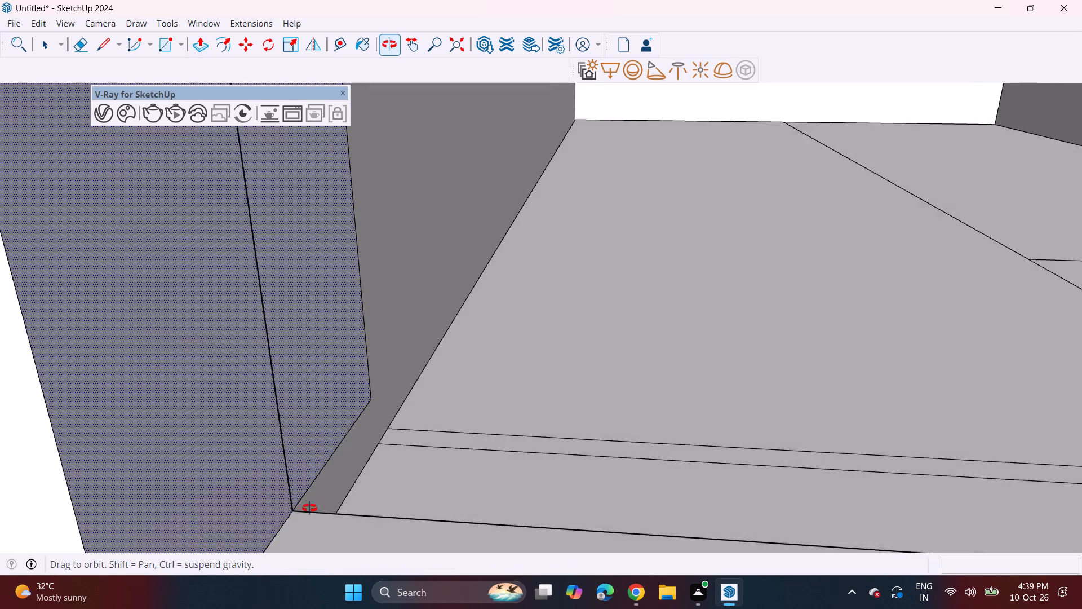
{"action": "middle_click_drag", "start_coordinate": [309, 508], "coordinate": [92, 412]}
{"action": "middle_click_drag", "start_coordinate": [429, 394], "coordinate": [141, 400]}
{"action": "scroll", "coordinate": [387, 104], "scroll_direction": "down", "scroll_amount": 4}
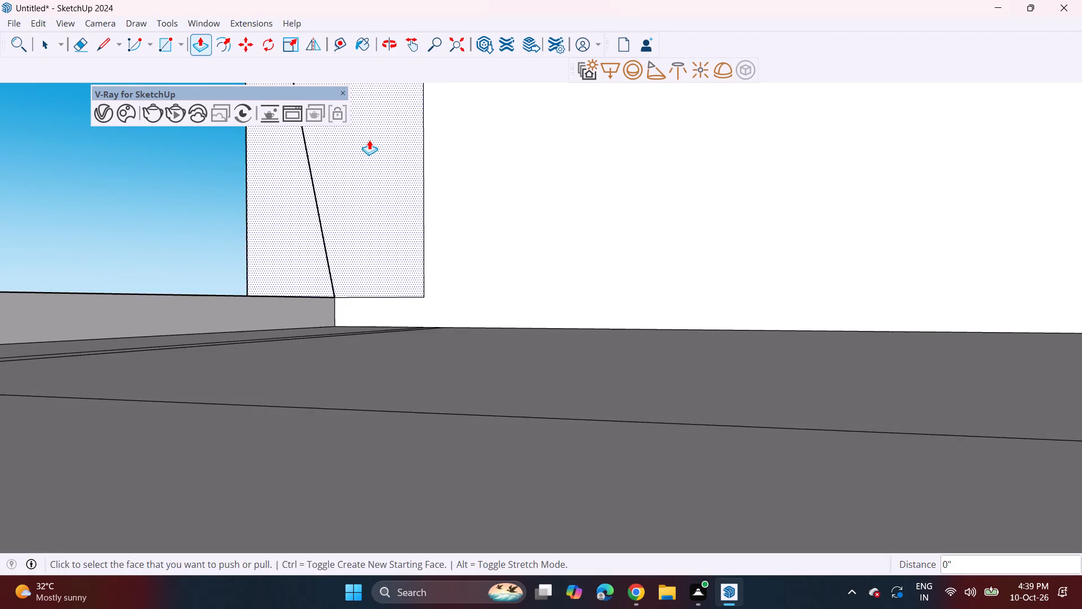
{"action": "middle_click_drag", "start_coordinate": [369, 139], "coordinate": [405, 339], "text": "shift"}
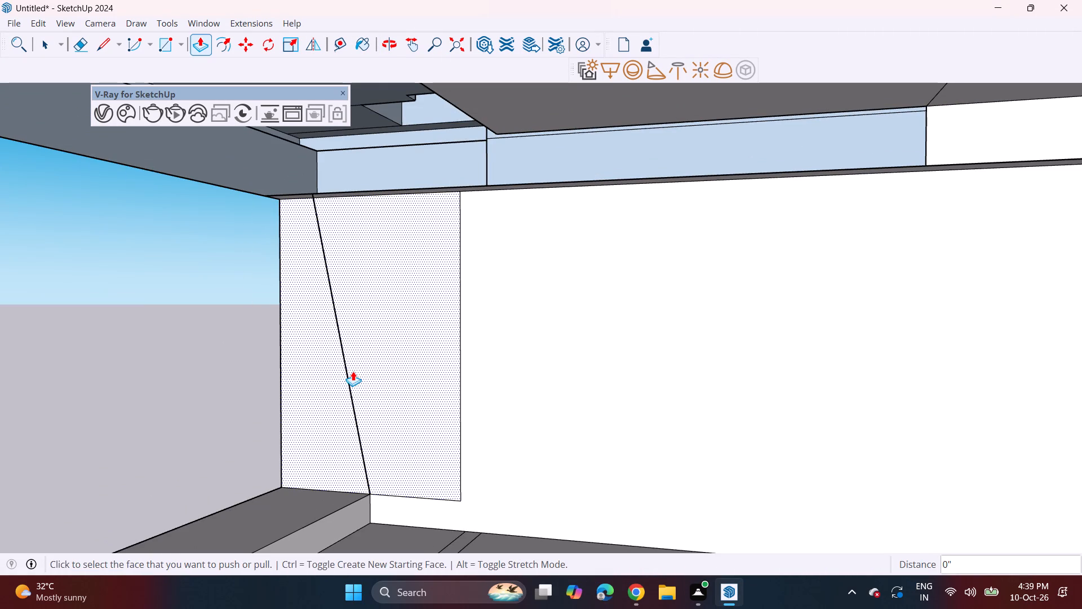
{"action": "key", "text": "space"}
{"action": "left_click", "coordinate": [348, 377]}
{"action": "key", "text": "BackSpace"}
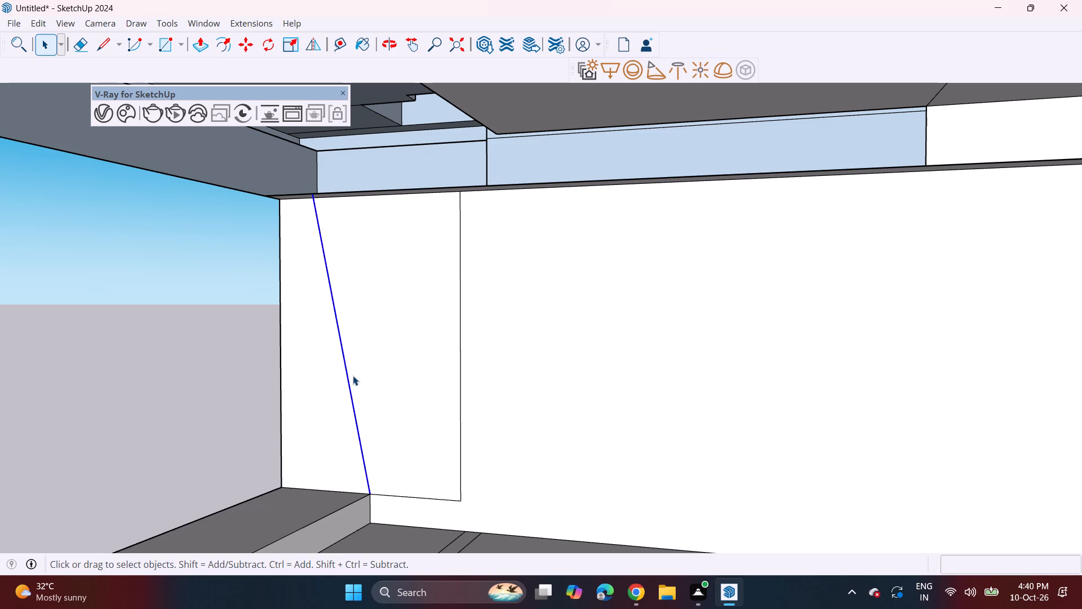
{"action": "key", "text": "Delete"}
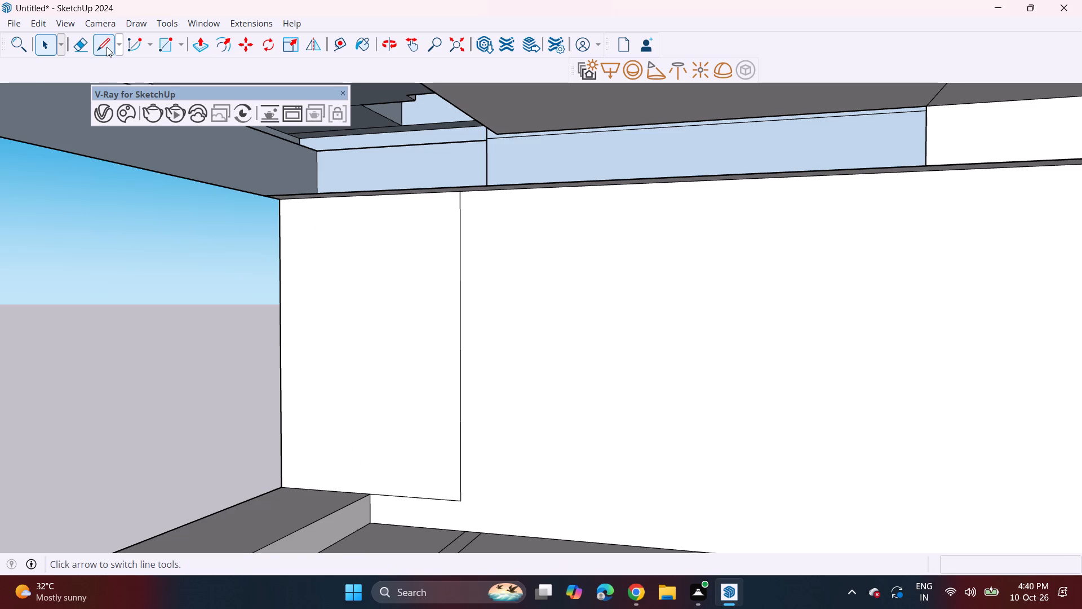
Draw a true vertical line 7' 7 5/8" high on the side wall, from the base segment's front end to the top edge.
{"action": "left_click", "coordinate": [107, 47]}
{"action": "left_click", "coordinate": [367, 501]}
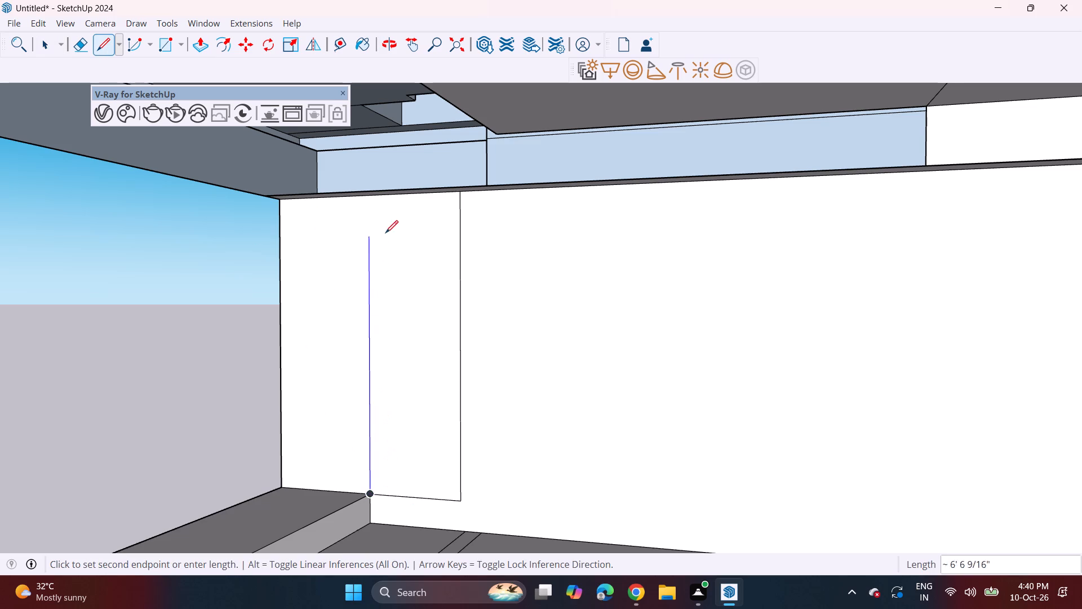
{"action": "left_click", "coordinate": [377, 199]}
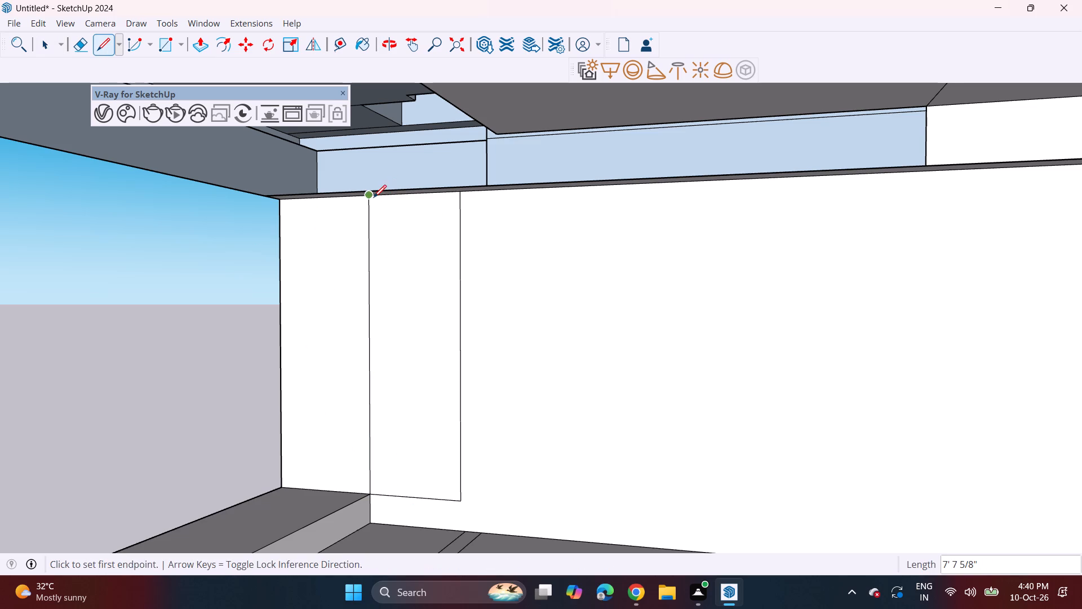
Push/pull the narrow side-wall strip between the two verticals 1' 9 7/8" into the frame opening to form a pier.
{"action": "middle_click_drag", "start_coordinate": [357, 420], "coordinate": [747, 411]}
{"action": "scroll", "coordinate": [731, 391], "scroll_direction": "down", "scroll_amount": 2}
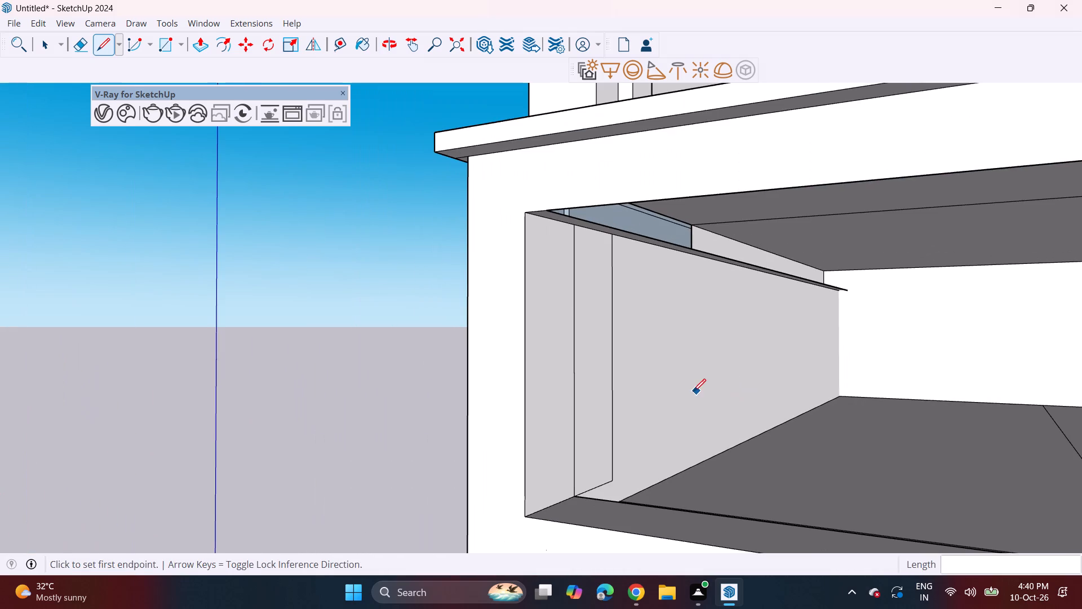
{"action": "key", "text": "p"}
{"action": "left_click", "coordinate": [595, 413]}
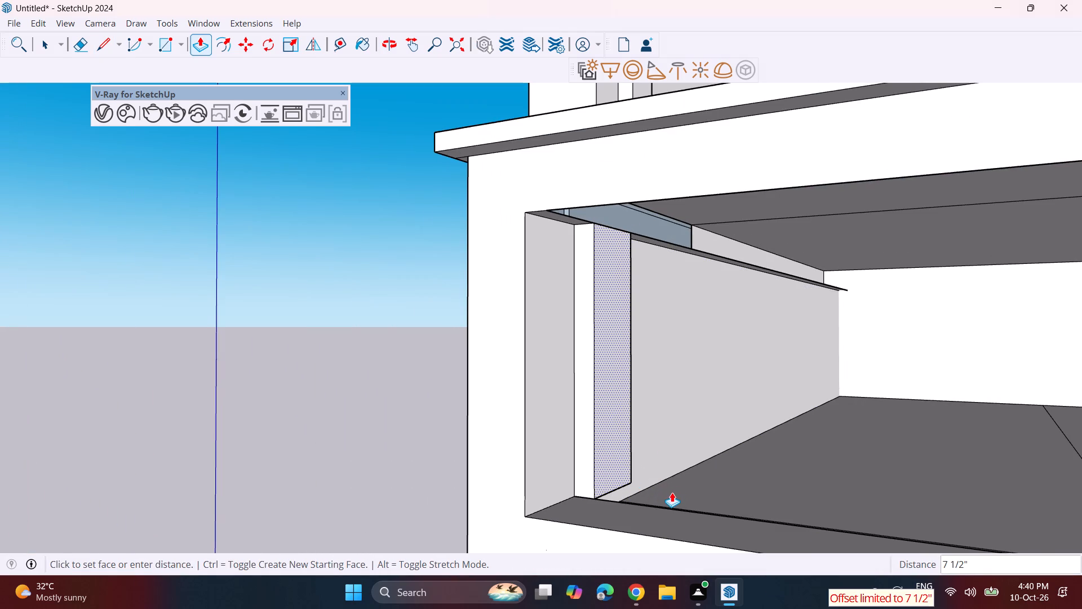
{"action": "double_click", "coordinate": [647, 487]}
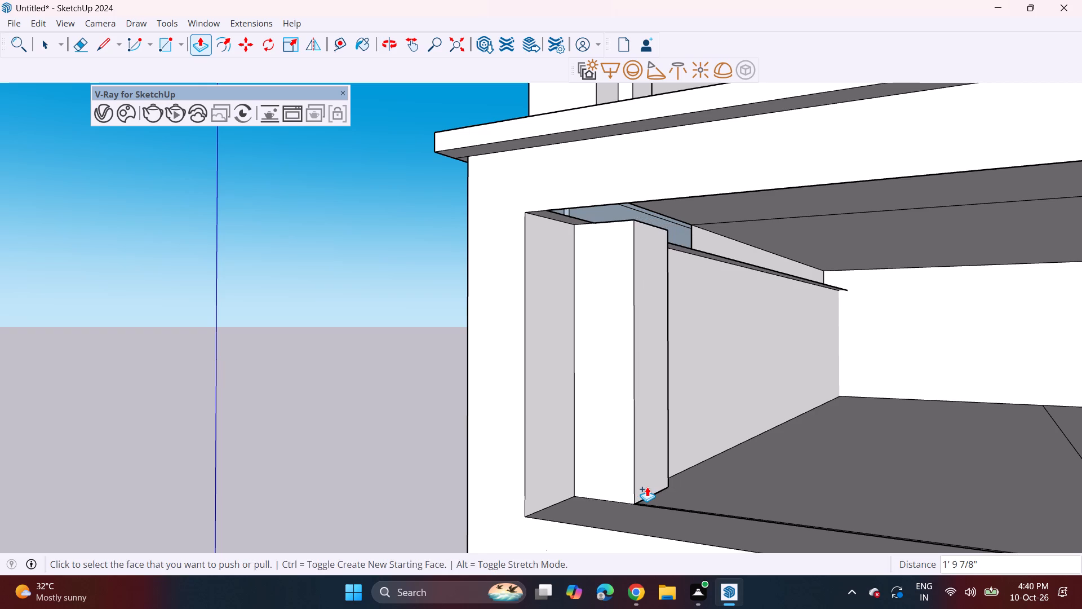
Examine the new pier in the first-floor frame from the front, against the openings above and below it.
{"action": "middle_click_drag", "start_coordinate": [681, 494], "coordinate": [740, 487]}
{"action": "middle_click_drag", "start_coordinate": [744, 490], "coordinate": [510, 493], "text": "shift"}
{"action": "middle_click_drag", "start_coordinate": [486, 509], "coordinate": [561, 509]}
{"action": "scroll", "coordinate": [561, 509], "scroll_direction": "down", "scroll_amount": 5}
{"action": "middle_click_drag", "start_coordinate": [561, 519], "coordinate": [574, 449]}
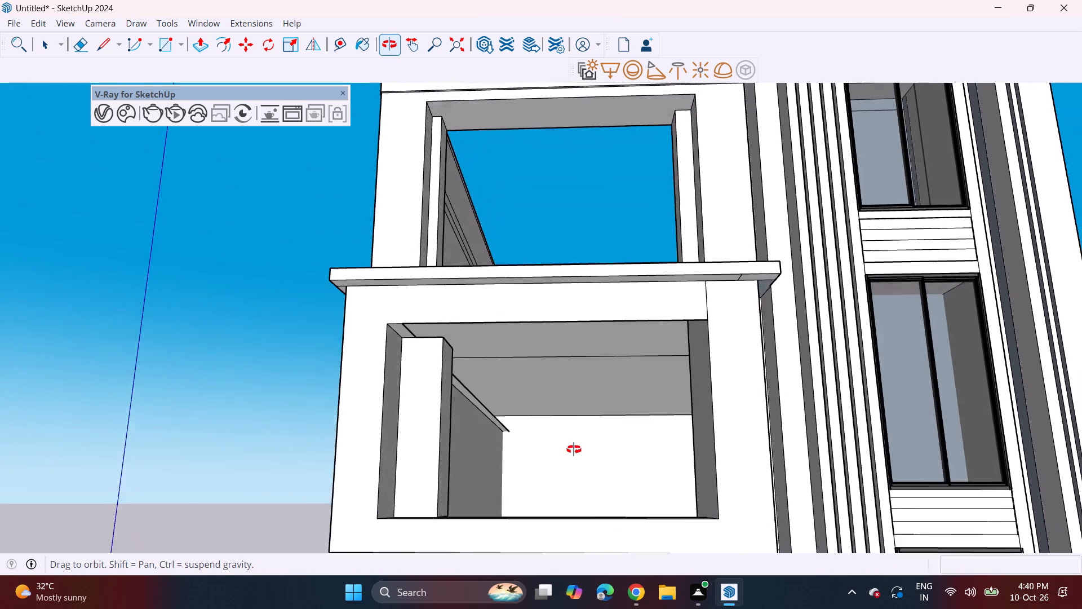
{"action": "middle_click_drag", "start_coordinate": [574, 449], "coordinate": [574, 451]}
{"action": "middle_click_drag", "start_coordinate": [574, 458], "coordinate": [571, 522]}
{"action": "middle_click_drag", "start_coordinate": [569, 518], "coordinate": [564, 473], "text": "shift"}
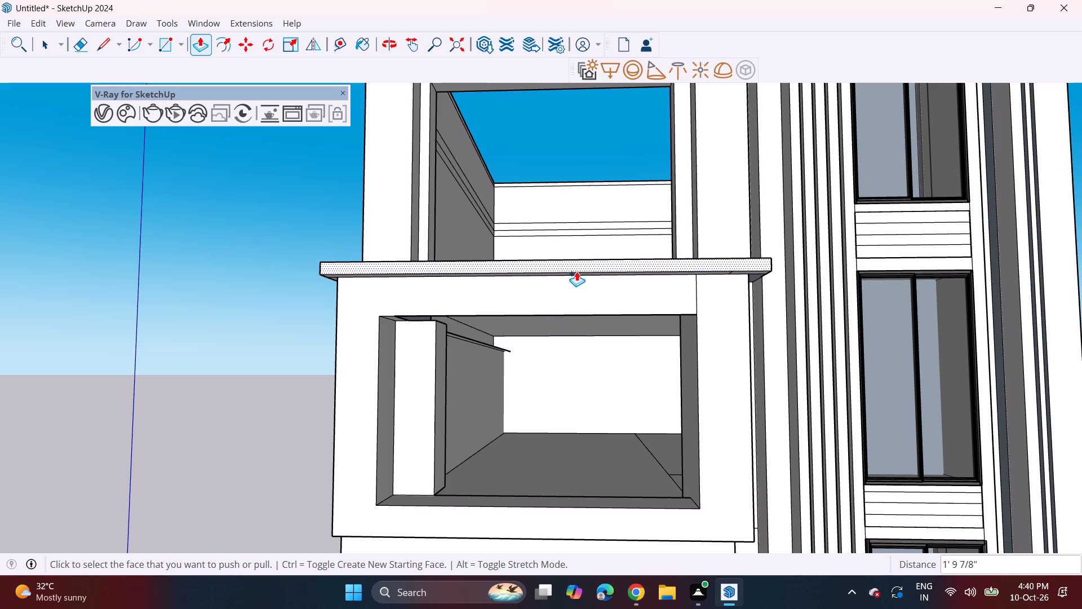
{"action": "middle_click_drag", "start_coordinate": [473, 402], "coordinate": [451, 334]}
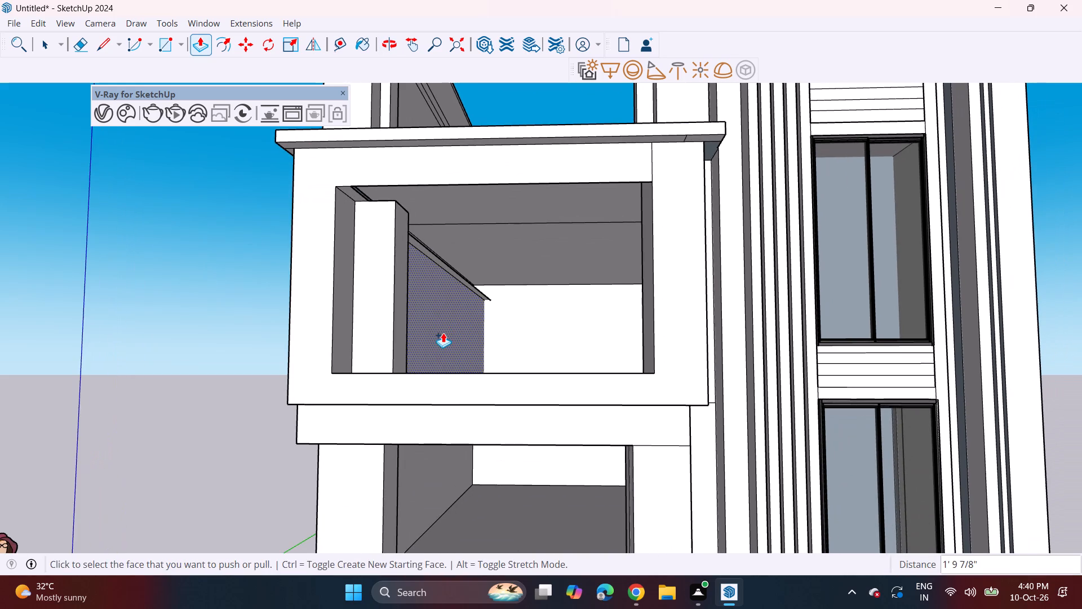
{"action": "middle_click_drag", "start_coordinate": [444, 336], "coordinate": [440, 370]}
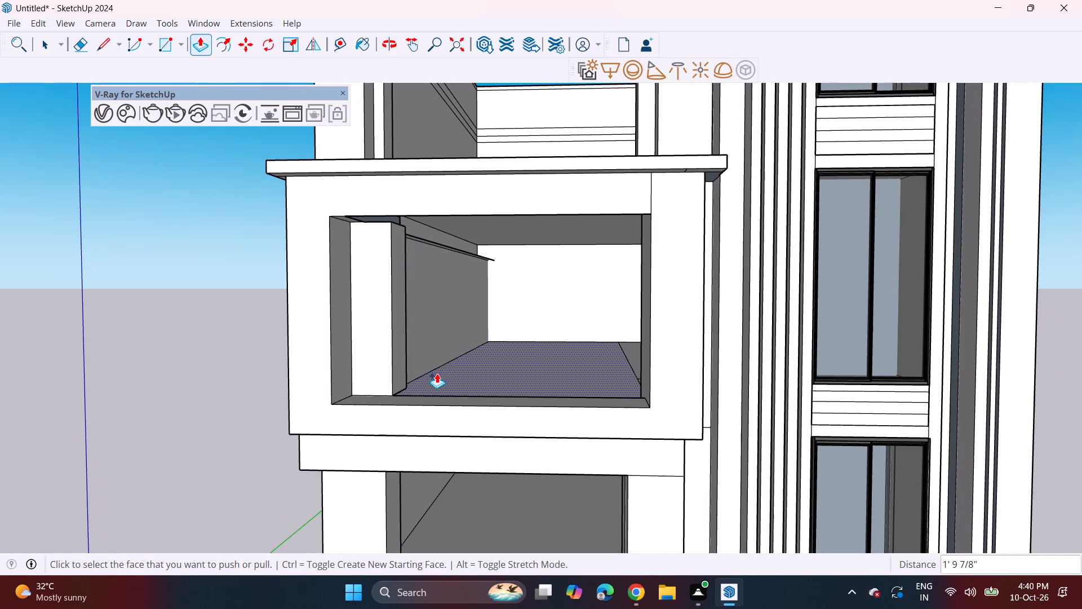
{"action": "middle_click_drag", "start_coordinate": [467, 374], "coordinate": [520, 386]}
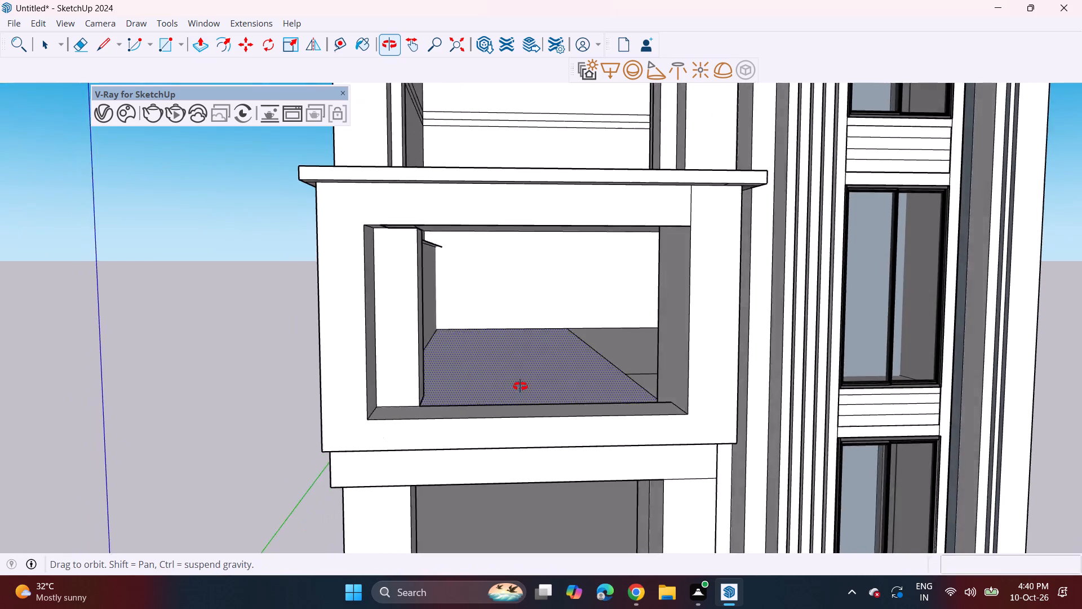
{"action": "middle_click_drag", "start_coordinate": [520, 386], "coordinate": [640, 422]}
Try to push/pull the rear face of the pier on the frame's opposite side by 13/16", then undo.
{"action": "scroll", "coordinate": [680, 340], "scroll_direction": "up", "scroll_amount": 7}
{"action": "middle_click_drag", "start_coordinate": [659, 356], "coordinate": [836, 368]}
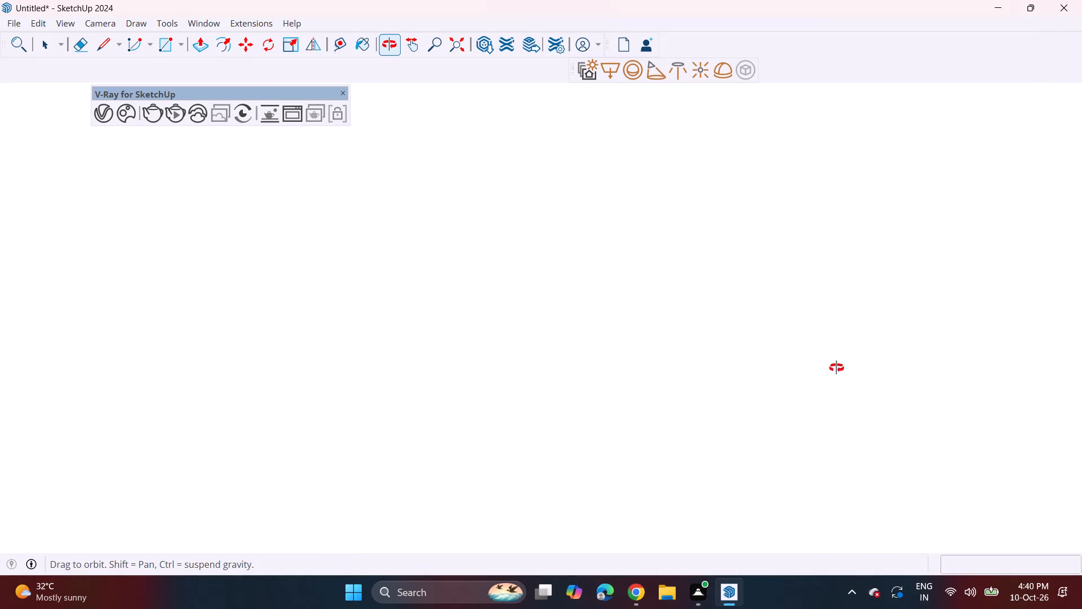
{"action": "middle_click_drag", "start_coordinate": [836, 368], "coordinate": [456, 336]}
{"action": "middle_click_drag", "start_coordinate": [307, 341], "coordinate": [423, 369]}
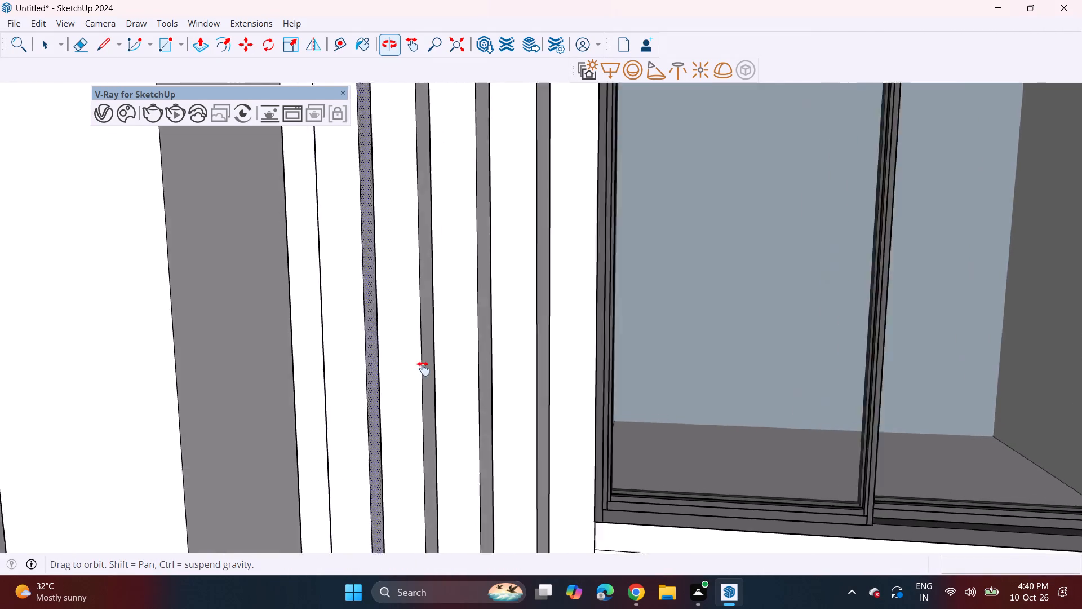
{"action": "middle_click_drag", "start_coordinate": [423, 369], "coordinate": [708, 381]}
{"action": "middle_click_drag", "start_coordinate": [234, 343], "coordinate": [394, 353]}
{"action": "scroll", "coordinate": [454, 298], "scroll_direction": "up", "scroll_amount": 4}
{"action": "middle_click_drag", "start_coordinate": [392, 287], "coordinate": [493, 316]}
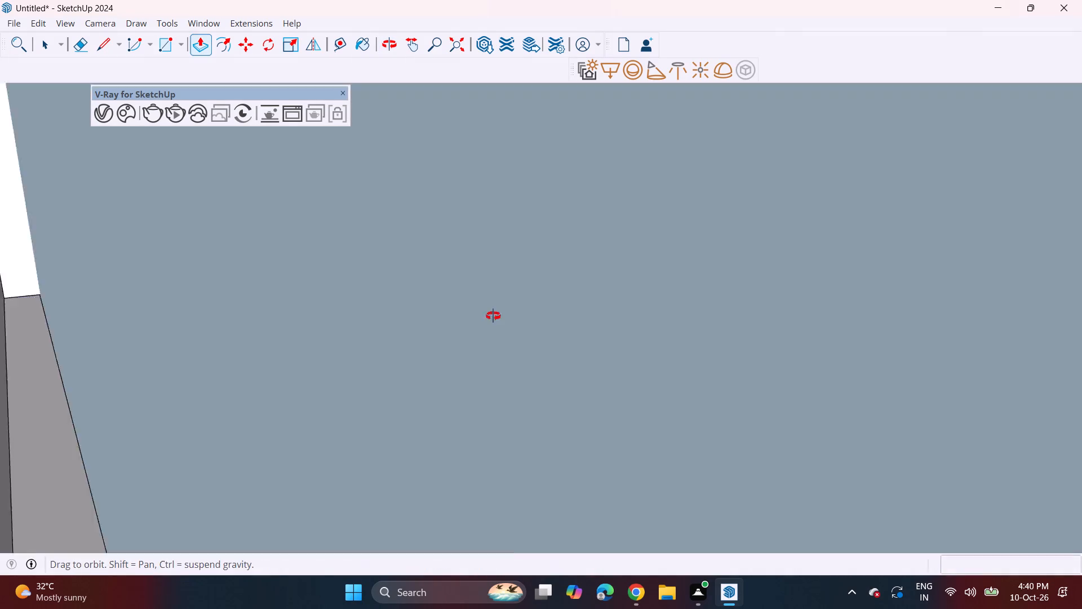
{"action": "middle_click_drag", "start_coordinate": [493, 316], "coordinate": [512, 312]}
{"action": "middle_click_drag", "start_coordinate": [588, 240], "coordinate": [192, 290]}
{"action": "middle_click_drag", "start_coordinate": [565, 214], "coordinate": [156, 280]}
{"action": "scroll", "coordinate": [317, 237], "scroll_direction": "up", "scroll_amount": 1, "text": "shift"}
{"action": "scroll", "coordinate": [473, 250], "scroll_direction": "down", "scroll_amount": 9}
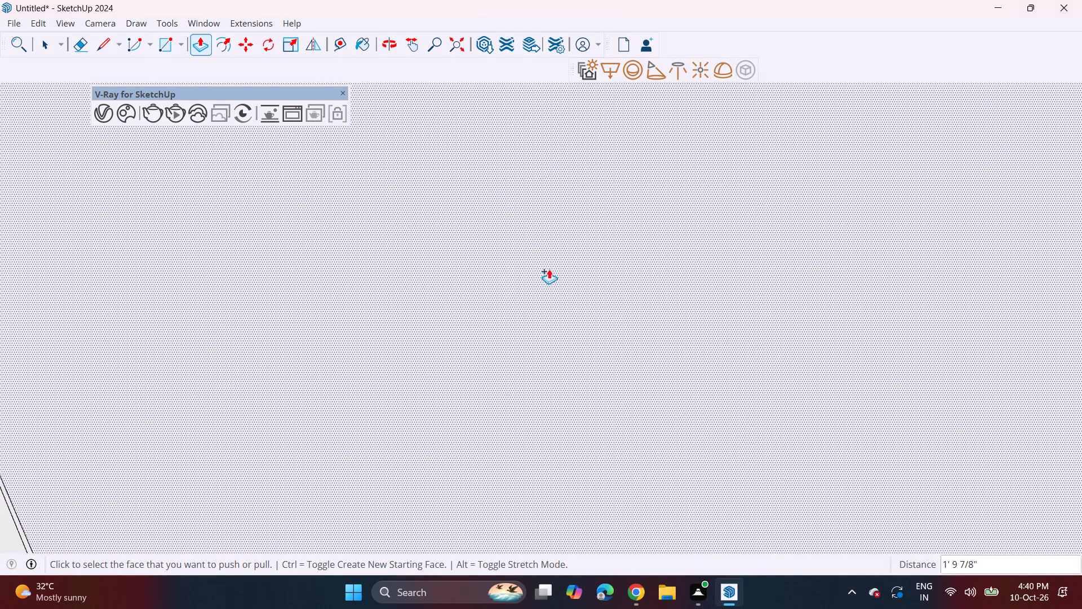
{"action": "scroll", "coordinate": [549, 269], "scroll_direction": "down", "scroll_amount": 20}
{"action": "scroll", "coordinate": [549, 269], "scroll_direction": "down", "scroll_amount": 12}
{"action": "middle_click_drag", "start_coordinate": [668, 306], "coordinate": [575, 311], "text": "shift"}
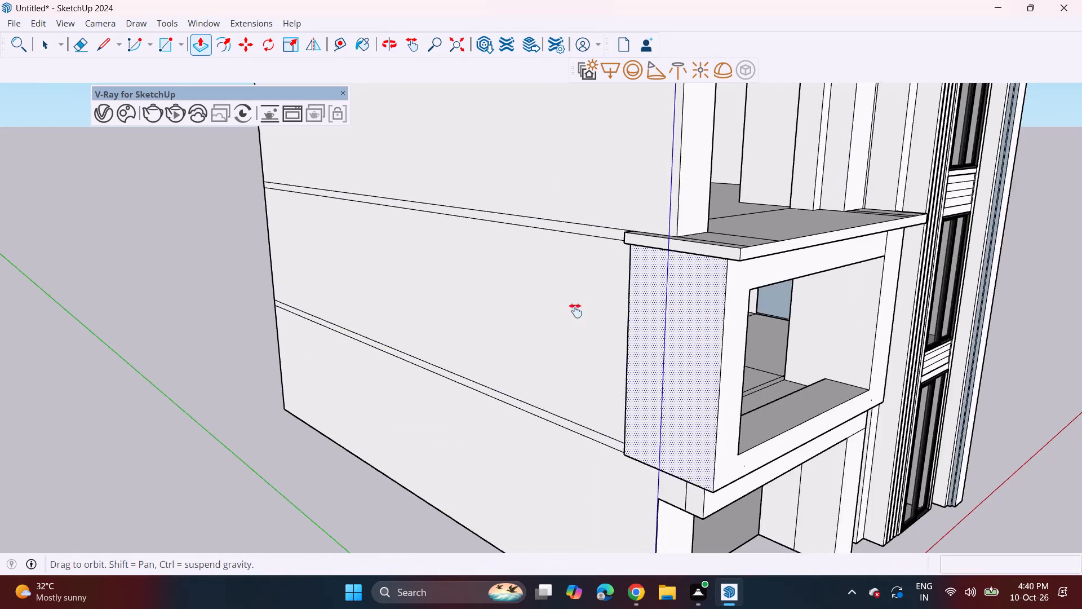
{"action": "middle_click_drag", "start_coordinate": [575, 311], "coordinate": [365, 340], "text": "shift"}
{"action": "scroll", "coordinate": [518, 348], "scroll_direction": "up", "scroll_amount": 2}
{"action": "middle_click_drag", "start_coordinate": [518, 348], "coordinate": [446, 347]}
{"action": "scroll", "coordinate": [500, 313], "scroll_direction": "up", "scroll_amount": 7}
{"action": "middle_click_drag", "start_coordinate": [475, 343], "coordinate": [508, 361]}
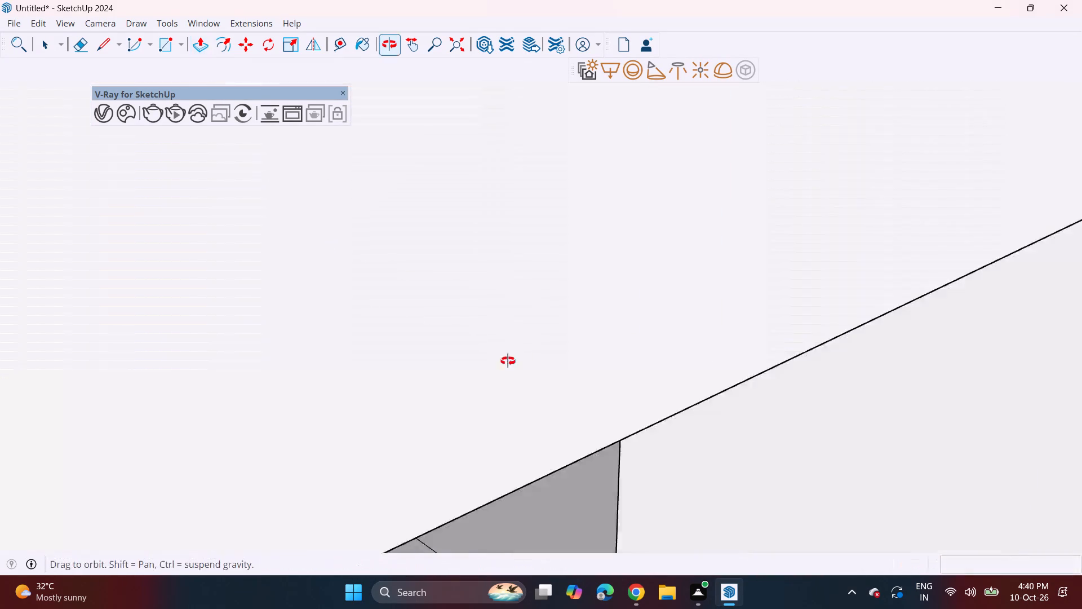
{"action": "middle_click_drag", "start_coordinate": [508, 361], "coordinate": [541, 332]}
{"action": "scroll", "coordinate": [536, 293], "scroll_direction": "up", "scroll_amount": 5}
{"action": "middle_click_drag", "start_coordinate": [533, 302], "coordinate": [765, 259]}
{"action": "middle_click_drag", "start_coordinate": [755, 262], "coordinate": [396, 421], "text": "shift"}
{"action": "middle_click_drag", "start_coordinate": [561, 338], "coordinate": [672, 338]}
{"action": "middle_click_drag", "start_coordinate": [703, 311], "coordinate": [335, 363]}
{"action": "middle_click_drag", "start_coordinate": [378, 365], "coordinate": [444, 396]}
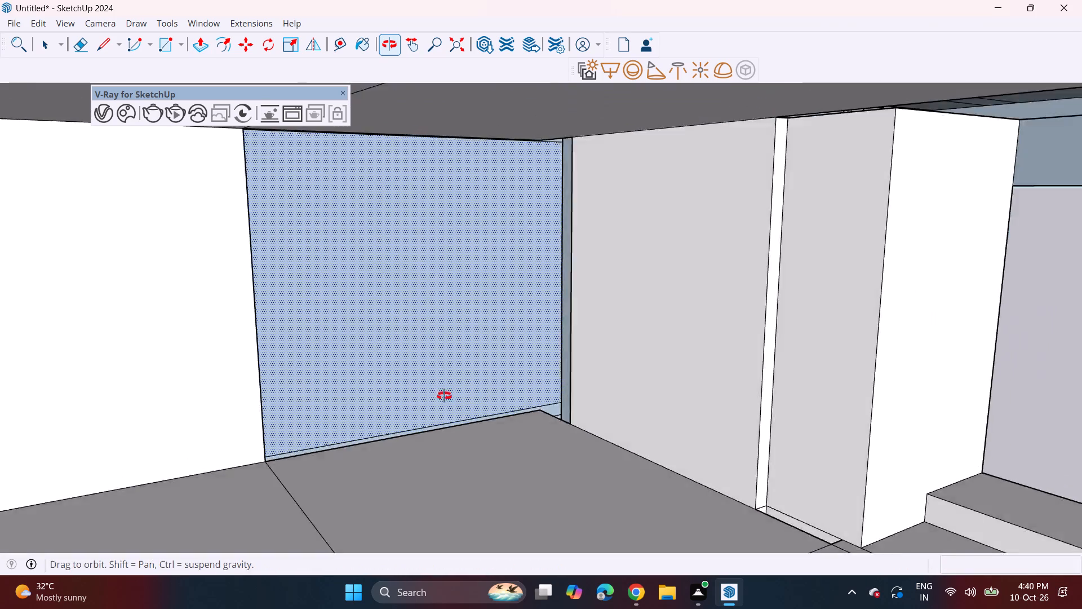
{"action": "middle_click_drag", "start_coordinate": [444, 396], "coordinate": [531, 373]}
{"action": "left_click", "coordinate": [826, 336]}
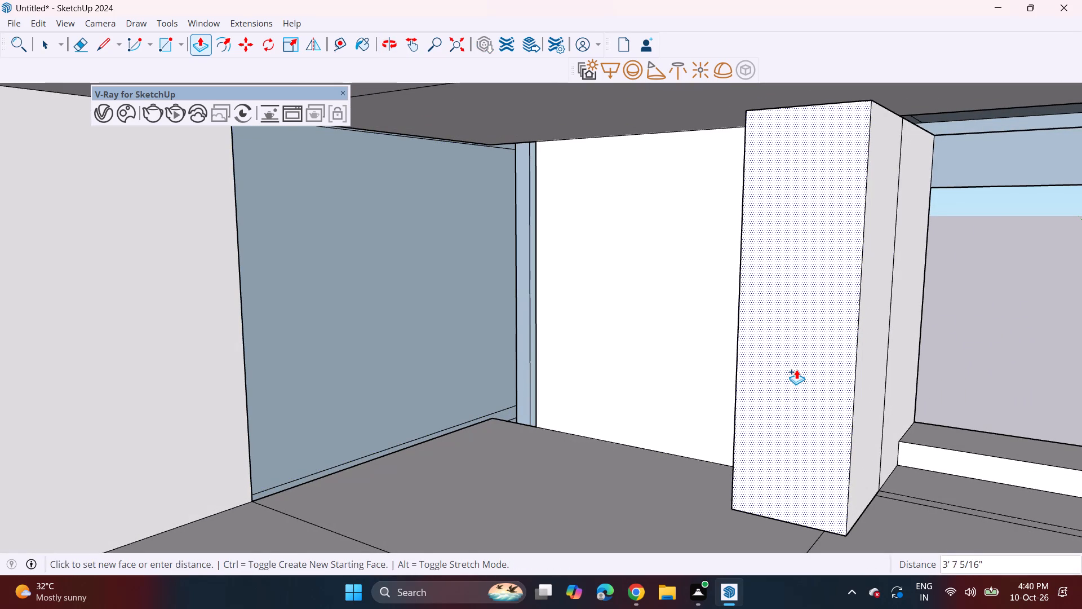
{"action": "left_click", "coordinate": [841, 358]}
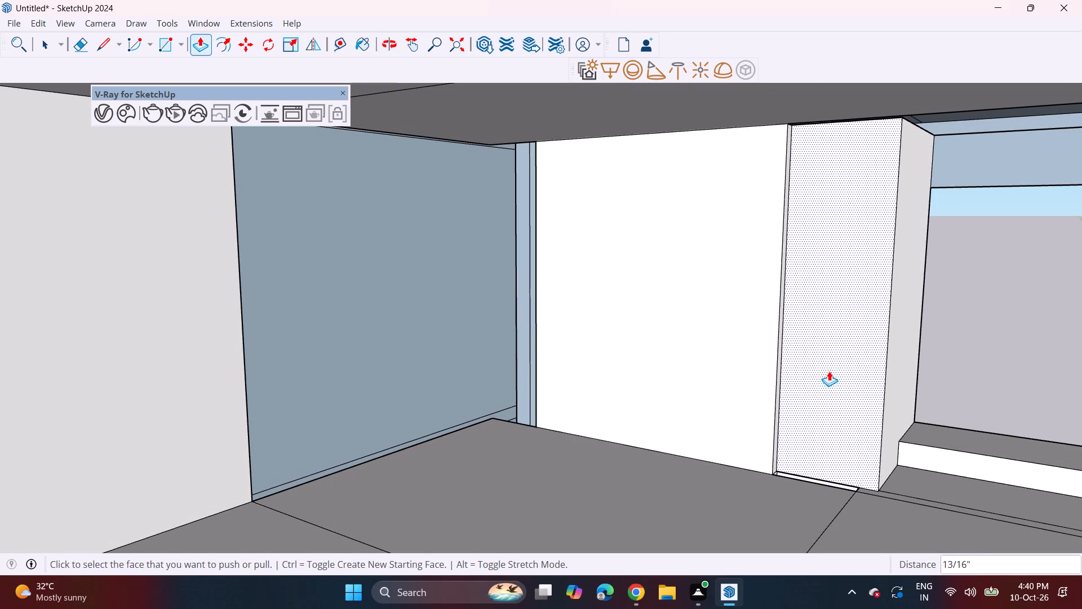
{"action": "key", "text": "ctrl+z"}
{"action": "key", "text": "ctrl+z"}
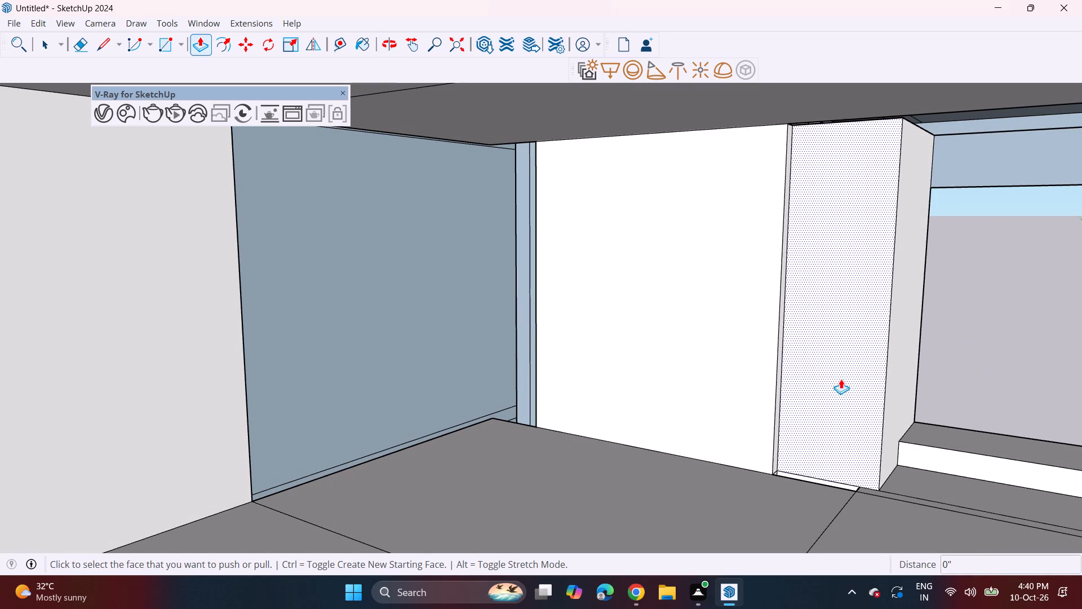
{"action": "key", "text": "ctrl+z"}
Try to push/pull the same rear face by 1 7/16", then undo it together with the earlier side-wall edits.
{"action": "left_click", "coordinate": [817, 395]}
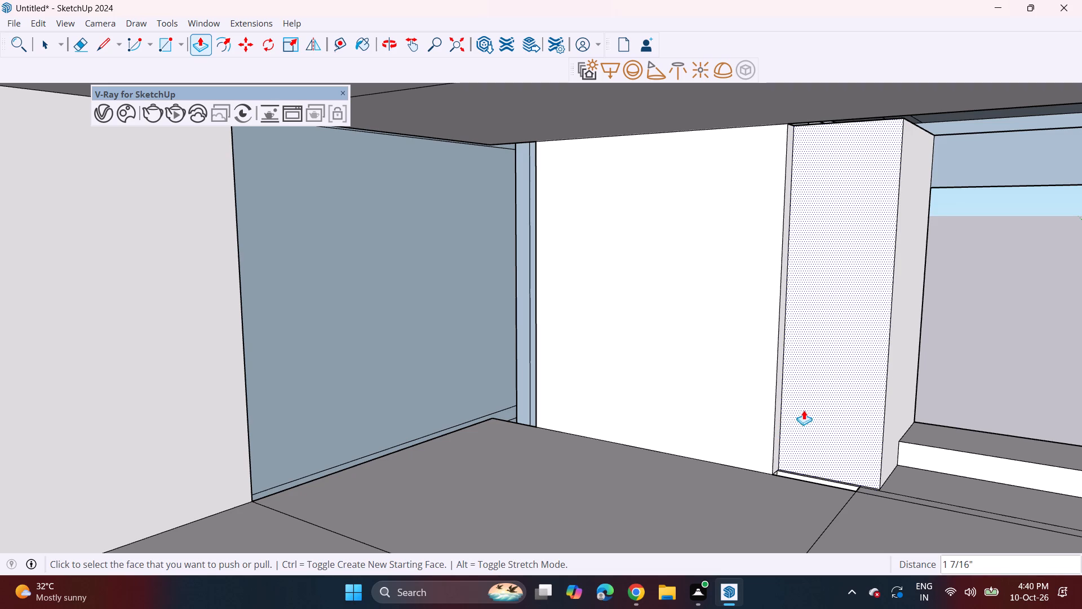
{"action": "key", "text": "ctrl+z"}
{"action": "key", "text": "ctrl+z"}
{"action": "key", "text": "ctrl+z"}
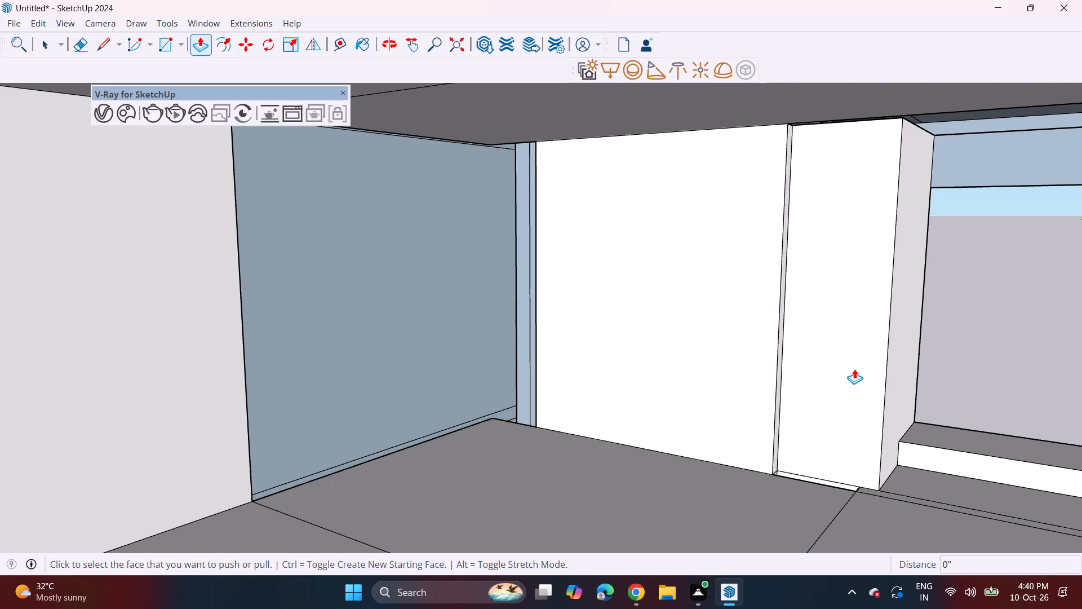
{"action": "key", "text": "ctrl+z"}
Push/pull the opposite pier's rear face 4' 5 7/8" back into the room.
{"action": "left_click", "coordinate": [855, 379]}
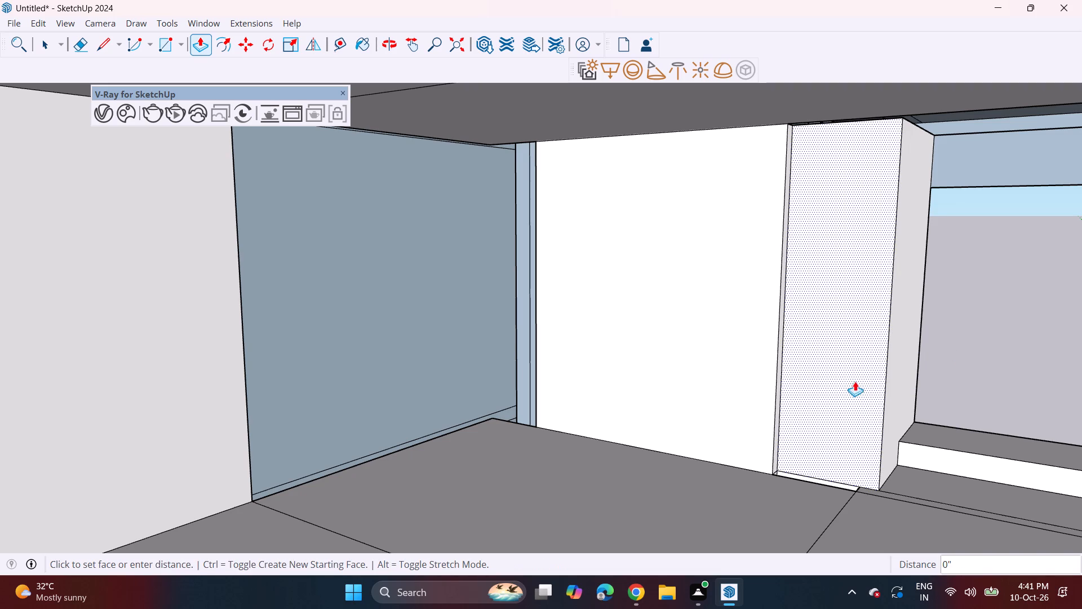
{"action": "left_click", "coordinate": [809, 417]}
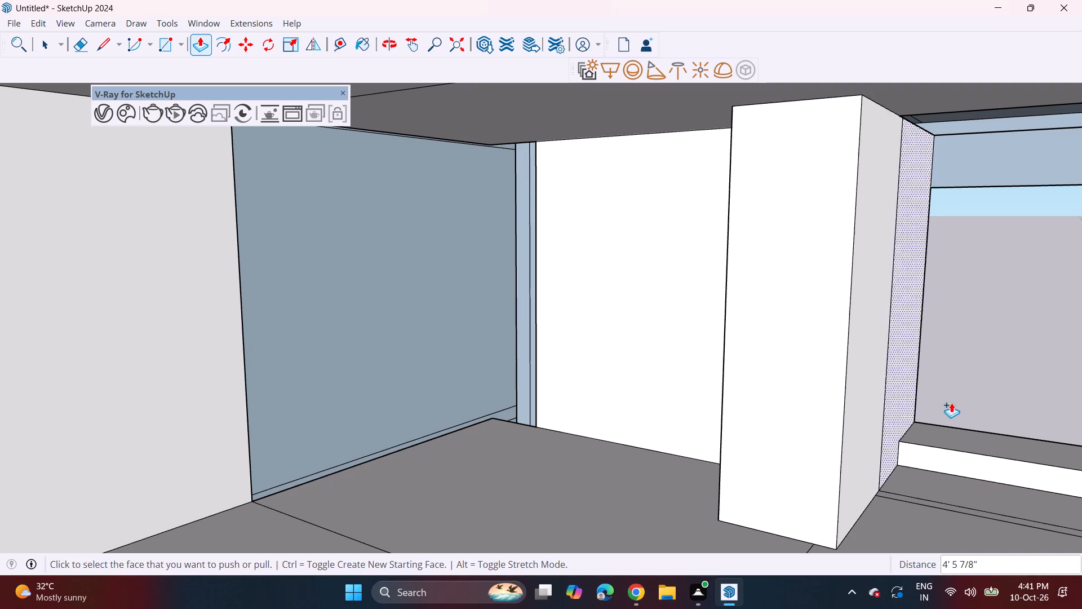
Delete the slanted front line from the first-floor frame's inner side wall, leaving the short base segment.
{"action": "middle_click_drag", "start_coordinate": [883, 392], "coordinate": [320, 363]}
{"action": "scroll", "coordinate": [282, 360], "scroll_direction": "down", "scroll_amount": 13}
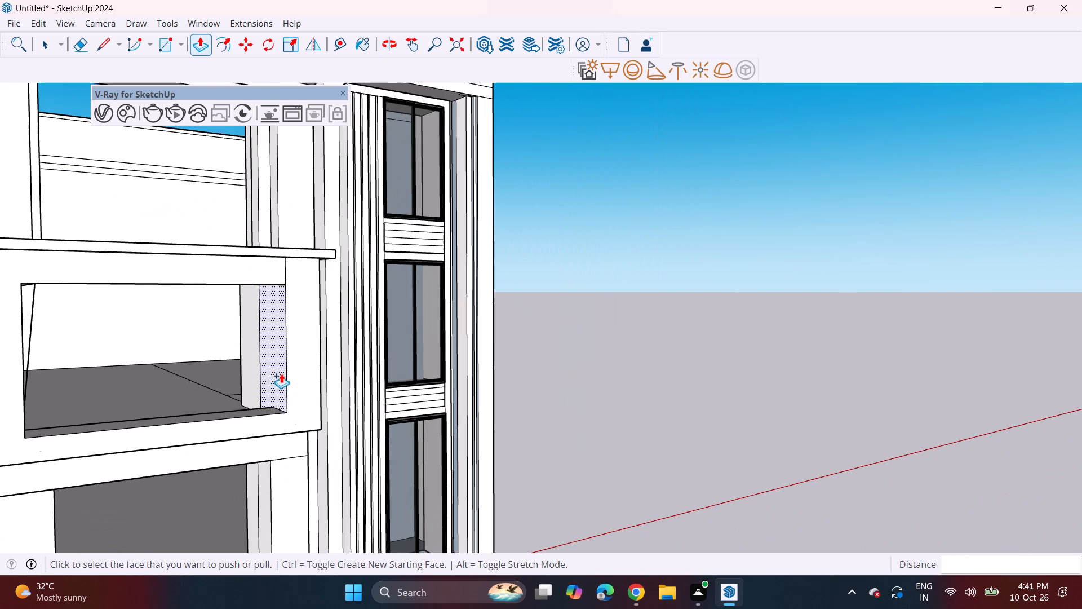
{"action": "middle_click_drag", "start_coordinate": [281, 374], "coordinate": [534, 392], "text": "shift"}
{"action": "middle_click_drag", "start_coordinate": [406, 402], "coordinate": [170, 427]}
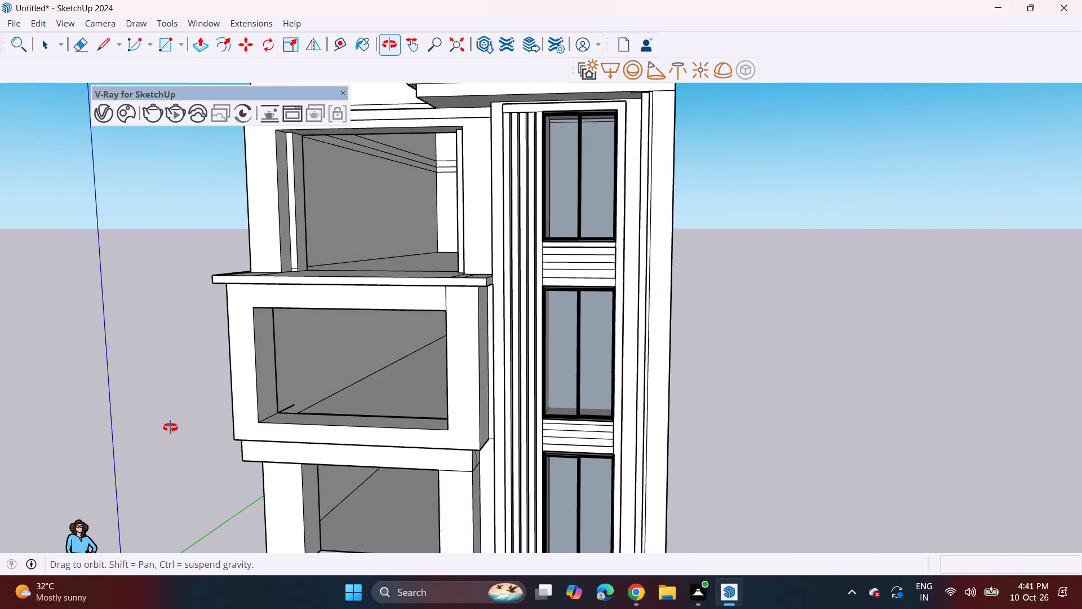
{"action": "middle_click_drag", "start_coordinate": [170, 427], "coordinate": [174, 426]}
{"action": "scroll", "coordinate": [297, 371], "scroll_direction": "up", "scroll_amount": 3}
{"action": "scroll", "coordinate": [255, 311], "scroll_direction": "up", "scroll_amount": 4}
{"action": "key", "text": "space"}
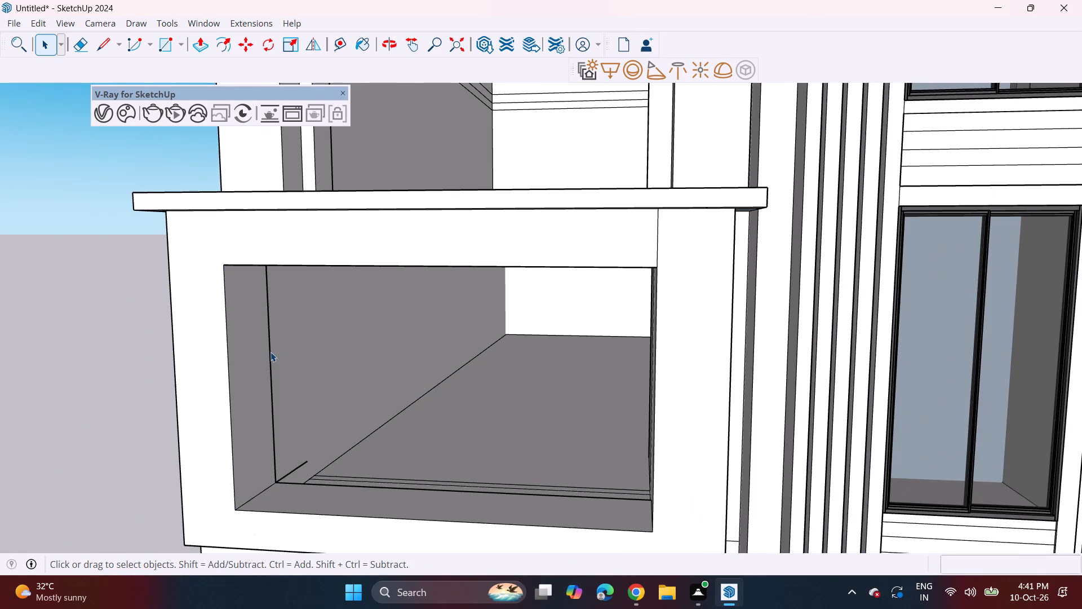
{"action": "left_click", "coordinate": [270, 359]}
{"action": "key", "text": "Delete"}
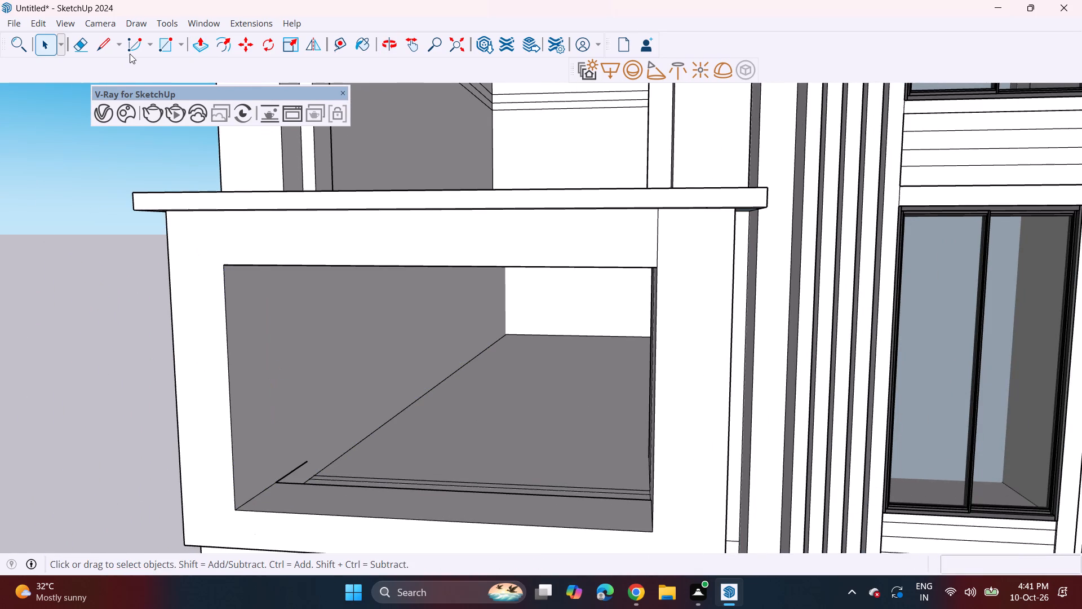
Draw a 7' 7 5/8" vertical line on the first-floor side wall from the base segment's front end to the top edge.
{"action": "left_click", "coordinate": [97, 47]}
{"action": "left_click", "coordinate": [280, 482]}
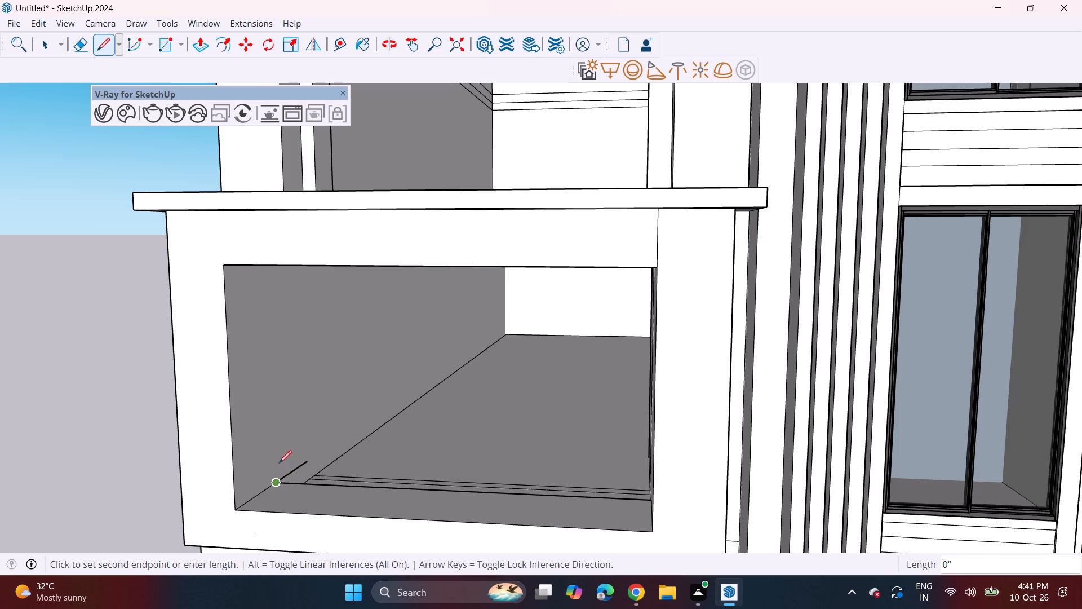
{"action": "middle_click_drag", "start_coordinate": [282, 395], "coordinate": [264, 288]}
{"action": "left_click", "coordinate": [279, 276]}
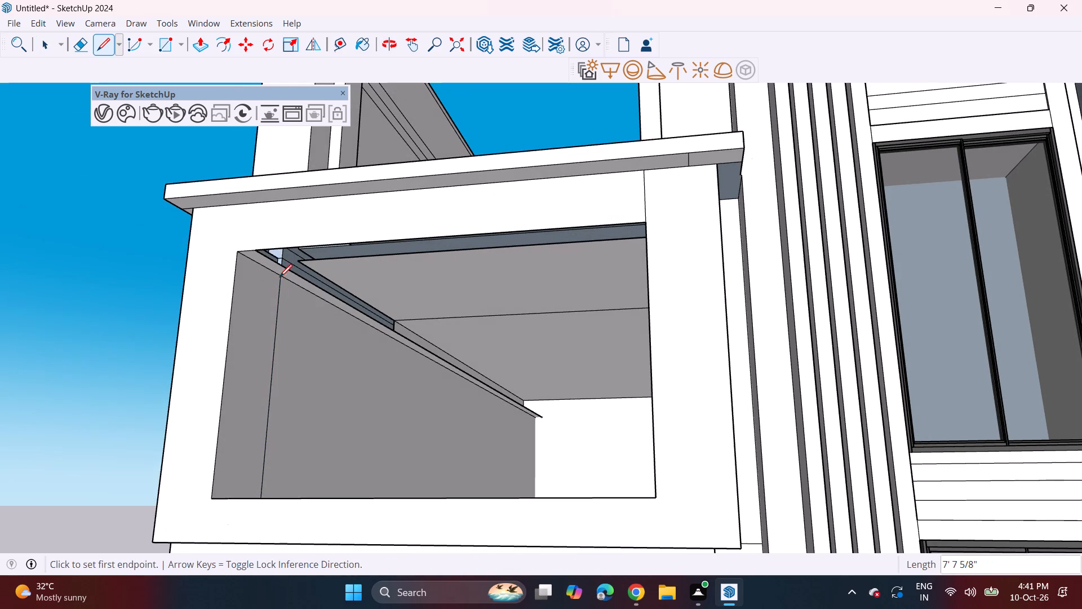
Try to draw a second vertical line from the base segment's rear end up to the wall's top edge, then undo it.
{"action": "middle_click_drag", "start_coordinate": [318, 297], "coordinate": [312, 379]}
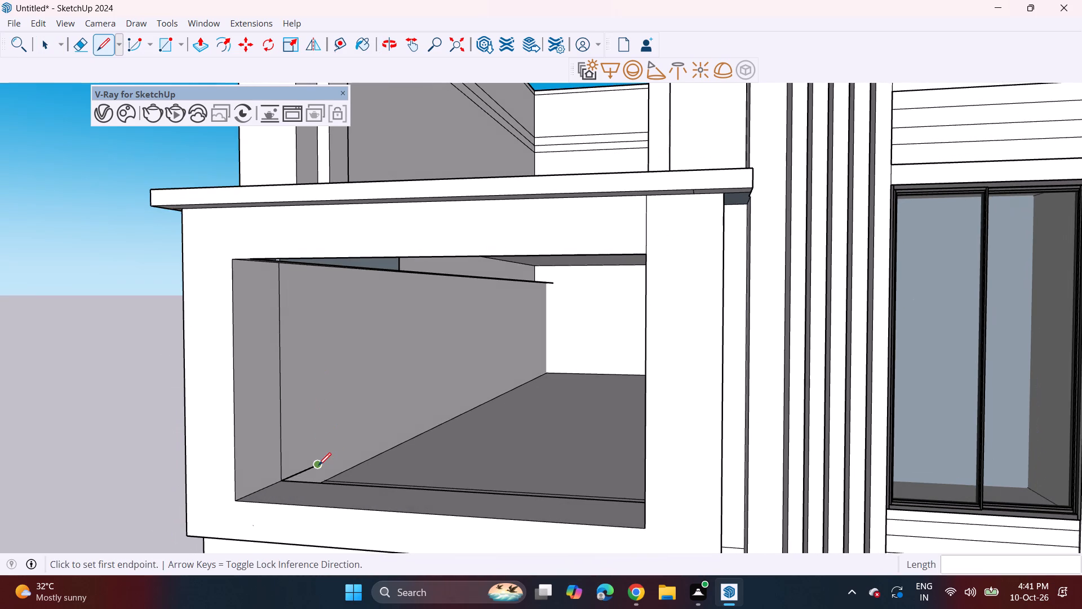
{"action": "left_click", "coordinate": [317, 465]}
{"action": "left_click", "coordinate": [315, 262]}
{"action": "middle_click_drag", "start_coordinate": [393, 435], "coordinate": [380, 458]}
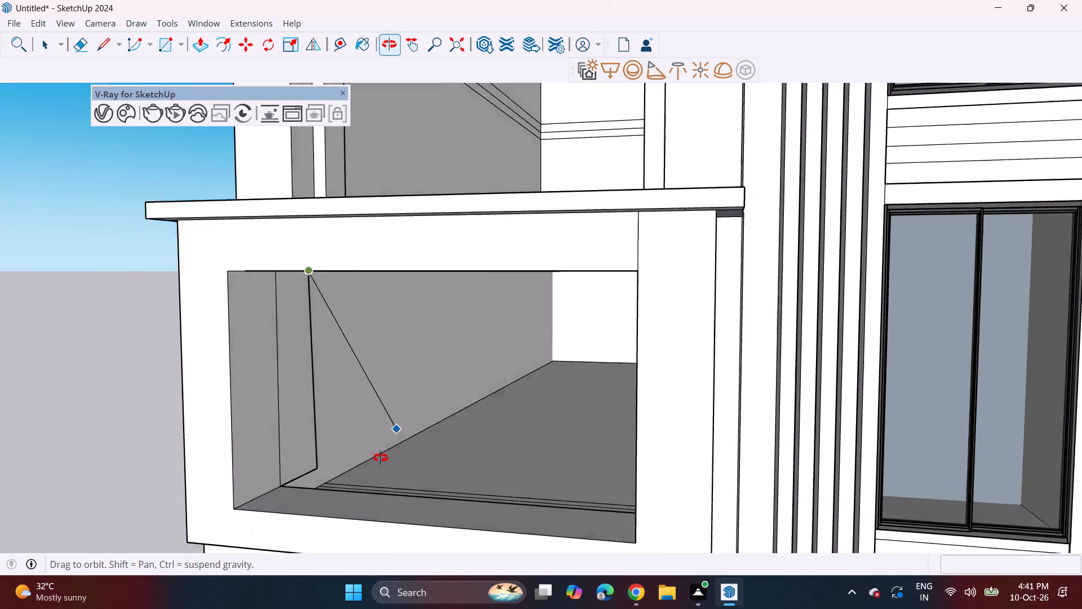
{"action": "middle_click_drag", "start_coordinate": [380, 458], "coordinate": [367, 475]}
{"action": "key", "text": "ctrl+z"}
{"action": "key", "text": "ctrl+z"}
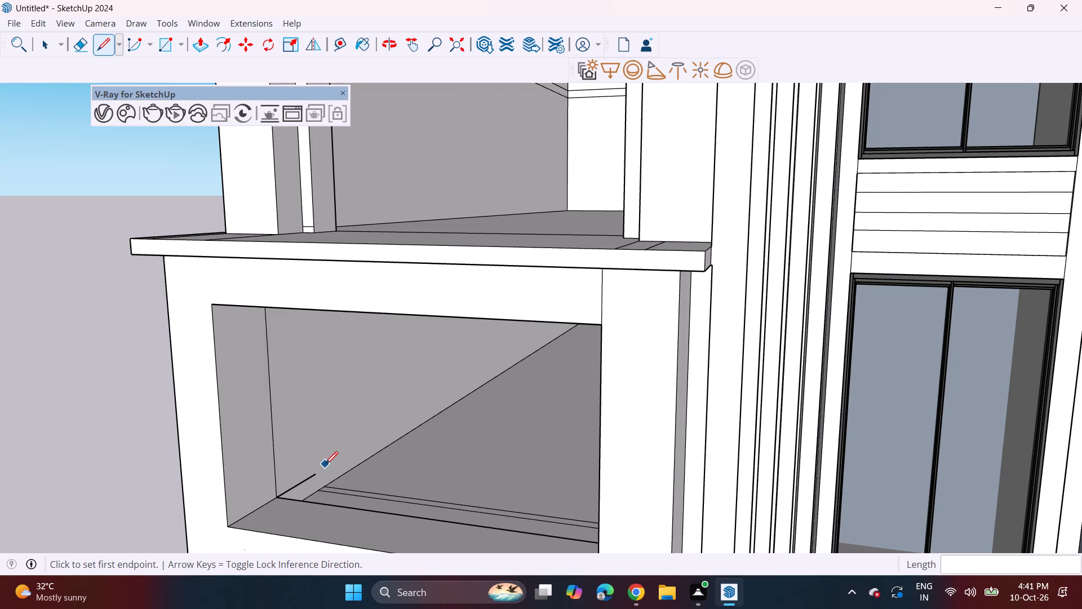
Draw a 7' 7 5/8" vertical line from the base segment's rear end up to the side wall's top edge, closing the pier strip.
{"action": "middle_click_drag", "start_coordinate": [326, 465], "coordinate": [329, 439]}
{"action": "left_click", "coordinate": [312, 488]}
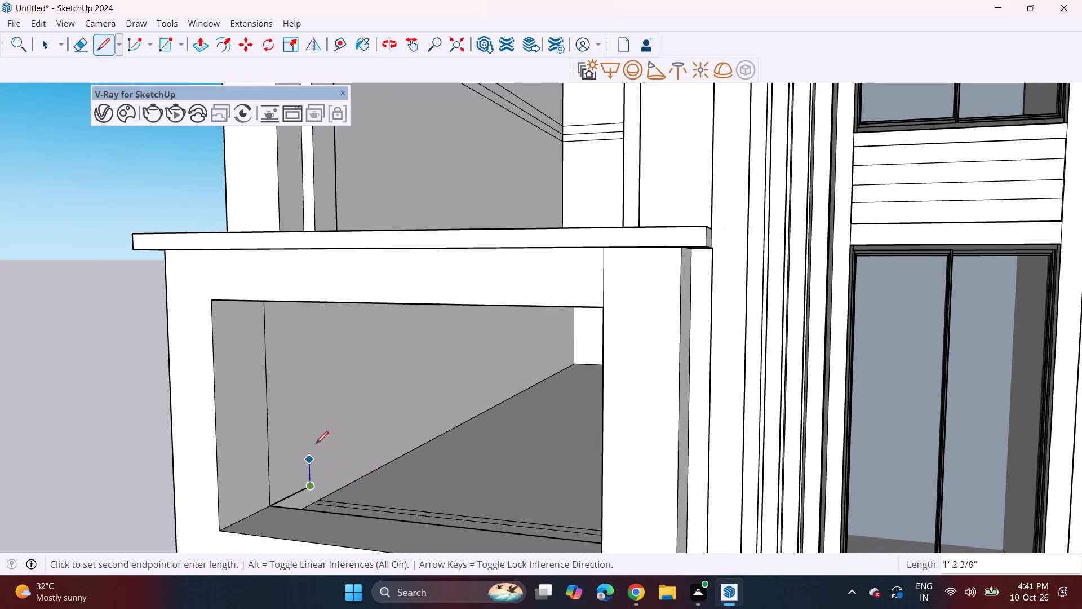
{"action": "middle_click_drag", "start_coordinate": [310, 400], "coordinate": [312, 326]}
{"action": "left_click", "coordinate": [305, 326]}
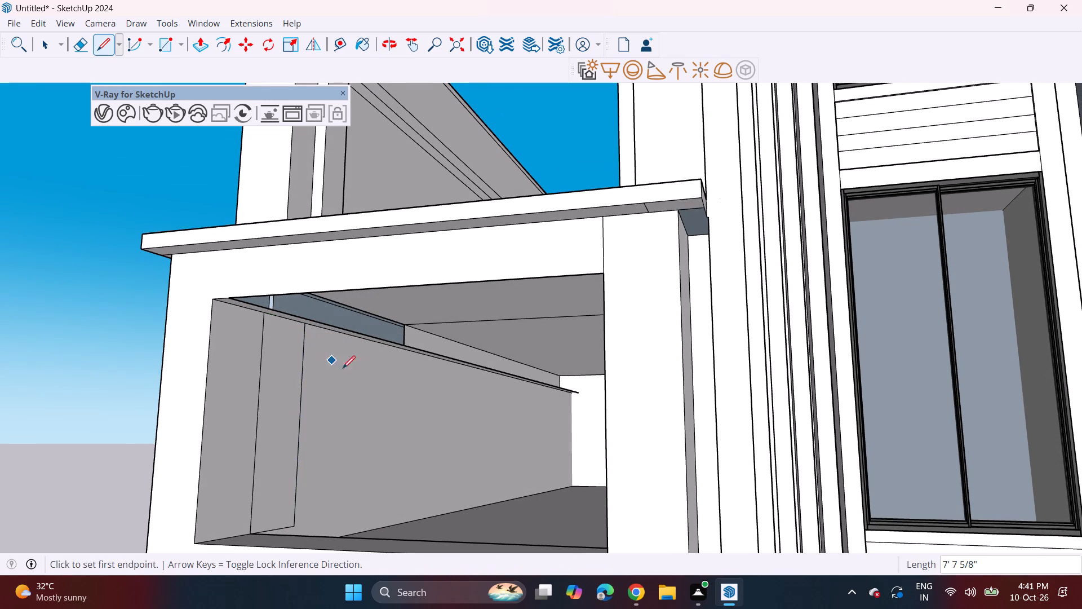
From inside the first-floor room, push/pull the inner face of the opening's sill 2' 7 3/8" into the room.
{"action": "middle_click", "coordinate": [360, 377]}
{"action": "scroll", "coordinate": [365, 390], "scroll_direction": "up", "scroll_amount": 7}
{"action": "middle_click_drag", "start_coordinate": [351, 445], "coordinate": [102, 439]}
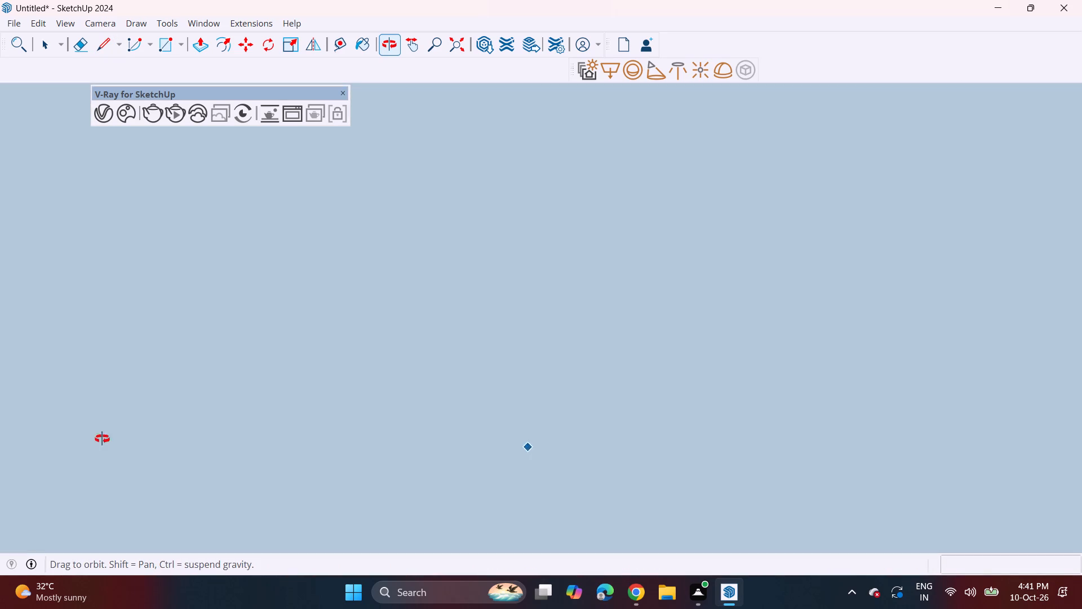
{"action": "middle_click_drag", "start_coordinate": [102, 439], "coordinate": [323, 438]}
{"action": "scroll", "coordinate": [465, 429], "scroll_direction": "up", "scroll_amount": 5}
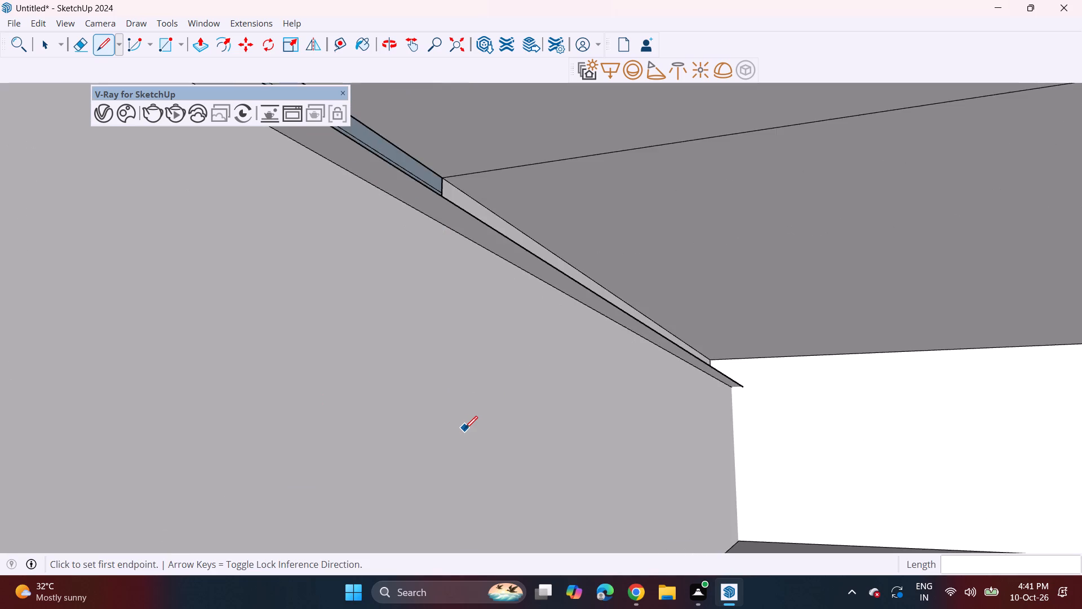
{"action": "middle_click_drag", "start_coordinate": [447, 432], "coordinate": [104, 454]}
{"action": "middle_click_drag", "start_coordinate": [442, 413], "coordinate": [183, 434]}
{"action": "scroll", "coordinate": [312, 433], "scroll_direction": "down", "scroll_amount": 2}
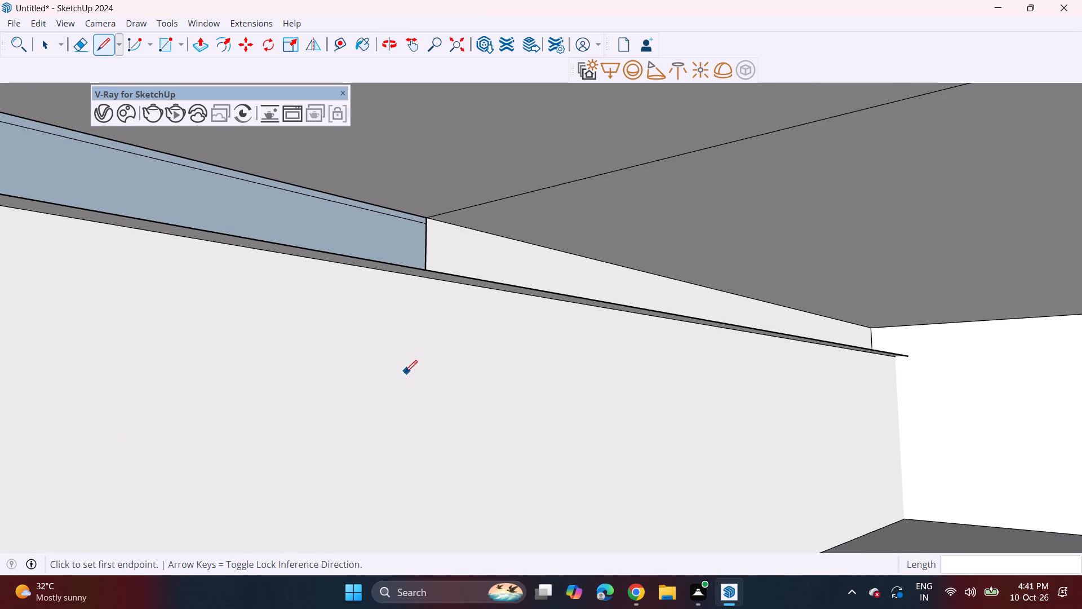
{"action": "scroll", "coordinate": [389, 397], "scroll_direction": "down", "scroll_amount": 5}
{"action": "scroll", "coordinate": [407, 413], "scroll_direction": "up", "scroll_amount": 6}
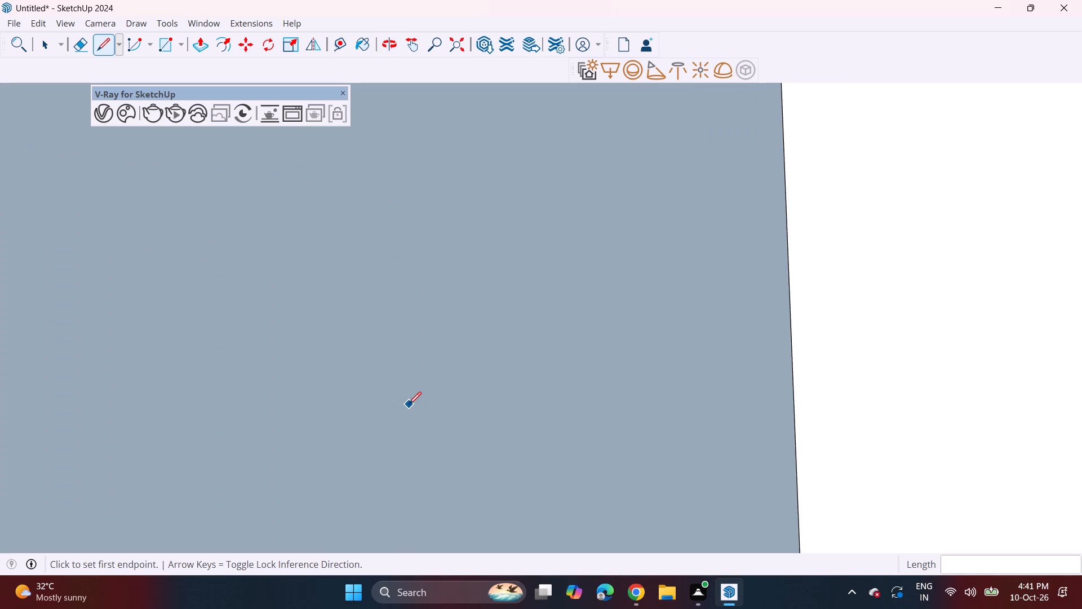
{"action": "scroll", "coordinate": [409, 404], "scroll_direction": "up", "scroll_amount": 20}
{"action": "scroll", "coordinate": [409, 404], "scroll_direction": "up", "scroll_amount": 7}
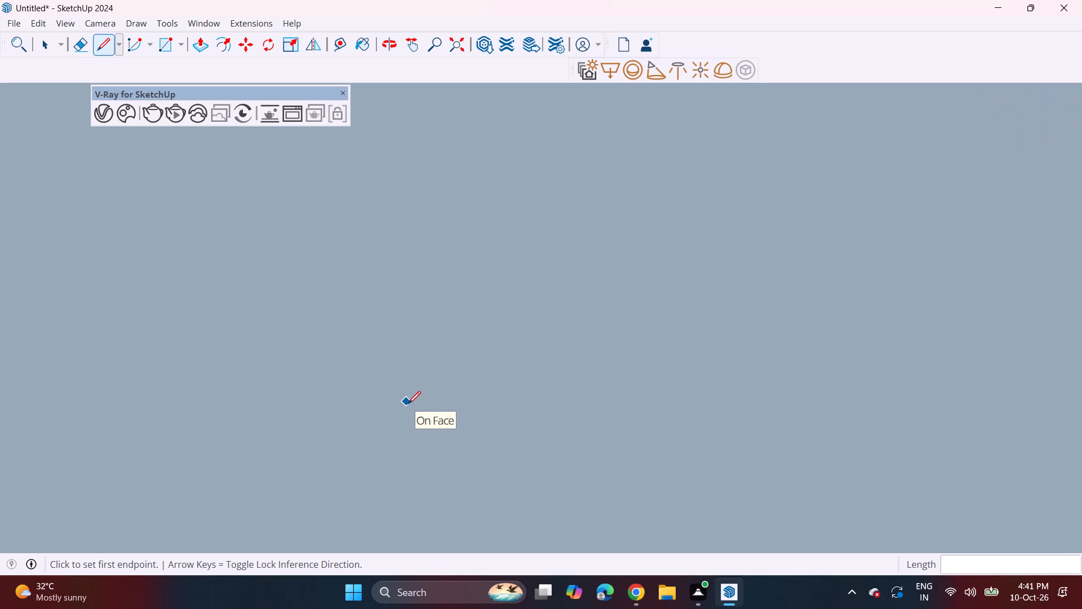
{"action": "scroll", "coordinate": [408, 404], "scroll_direction": "up", "scroll_amount": 15}
{"action": "middle_click_drag", "start_coordinate": [416, 402], "coordinate": [363, 431]}
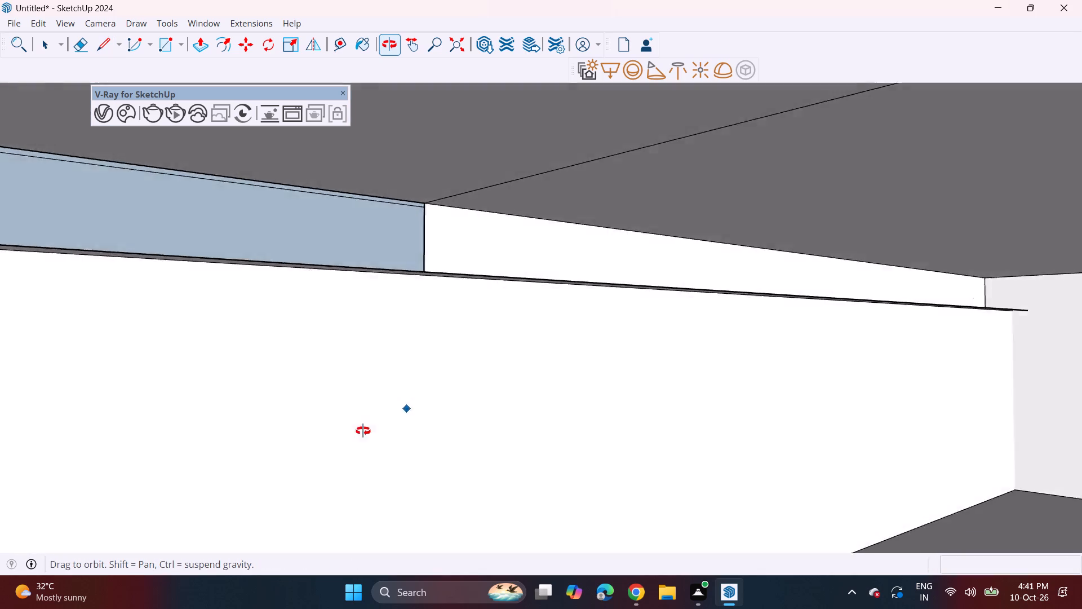
{"action": "middle_click_drag", "start_coordinate": [363, 431], "coordinate": [105, 436]}
{"action": "middle_click_drag", "start_coordinate": [158, 427], "coordinate": [453, 436]}
{"action": "middle_click_drag", "start_coordinate": [422, 429], "coordinate": [351, 443]}
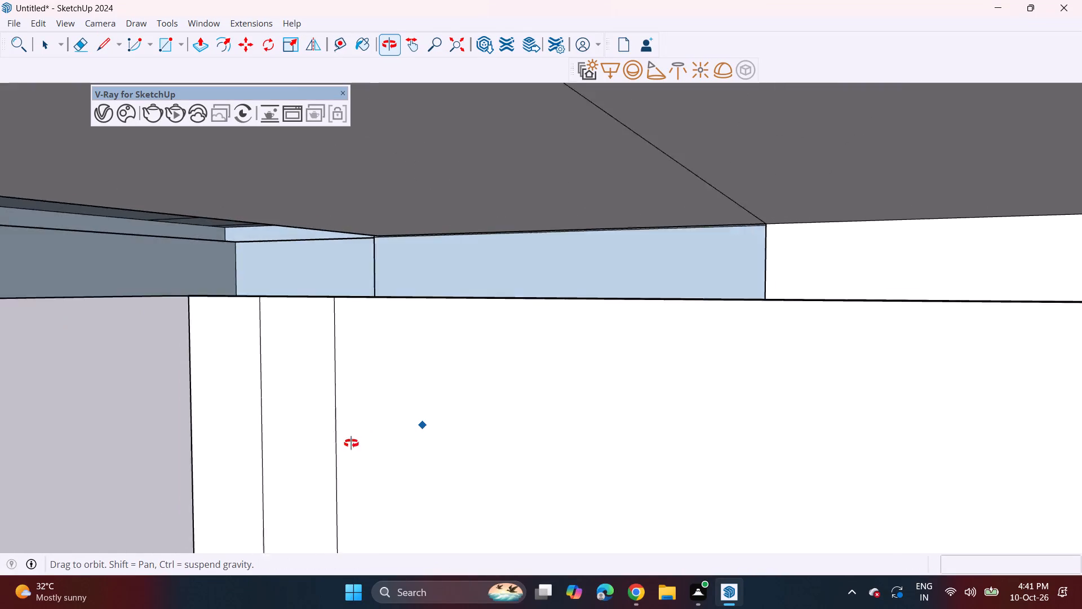
{"action": "middle_click_drag", "start_coordinate": [351, 443], "coordinate": [208, 444]}
{"action": "middle_click_drag", "start_coordinate": [286, 372], "coordinate": [289, 357], "text": "shift"}
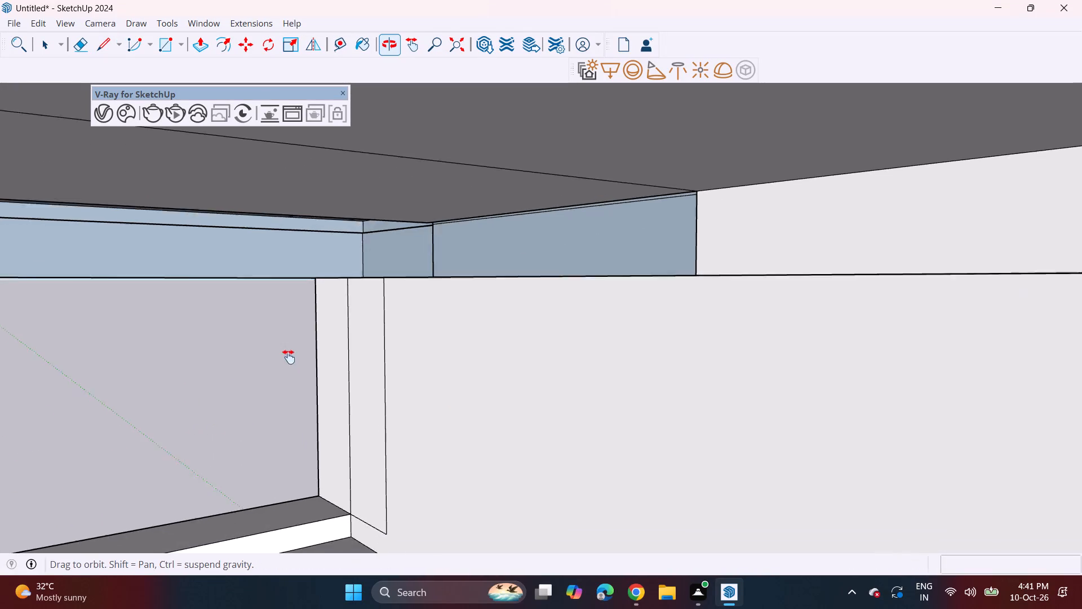
{"action": "middle_click_drag", "start_coordinate": [289, 357], "coordinate": [342, 251], "text": "shift"}
{"action": "left_click_drag", "start_coordinate": [202, 48], "coordinate": [203, 55]}
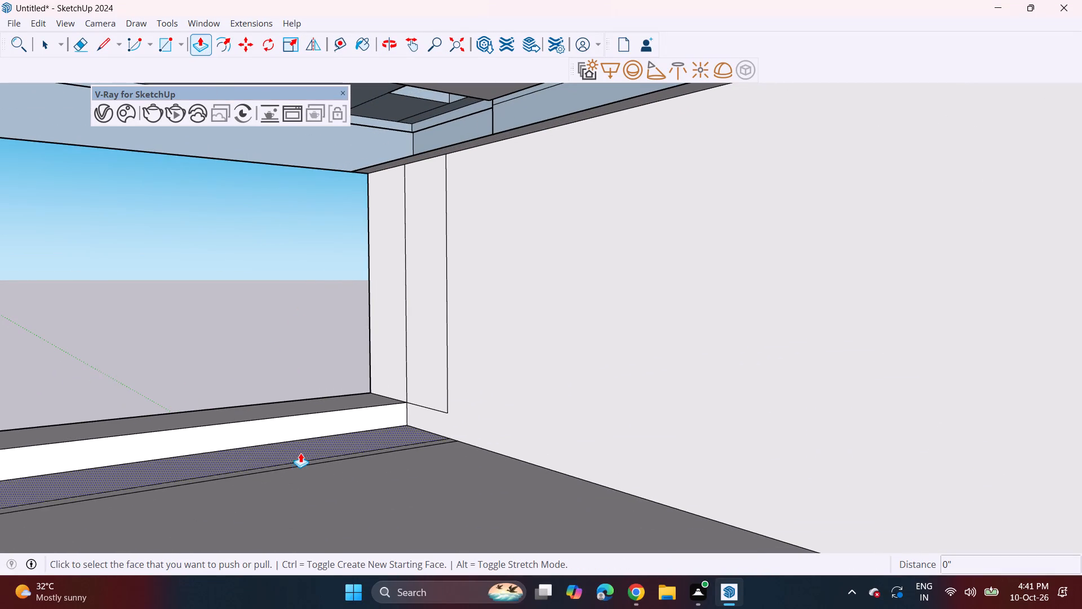
{"action": "left_click", "coordinate": [300, 427]}
{"action": "left_click", "coordinate": [309, 460]}
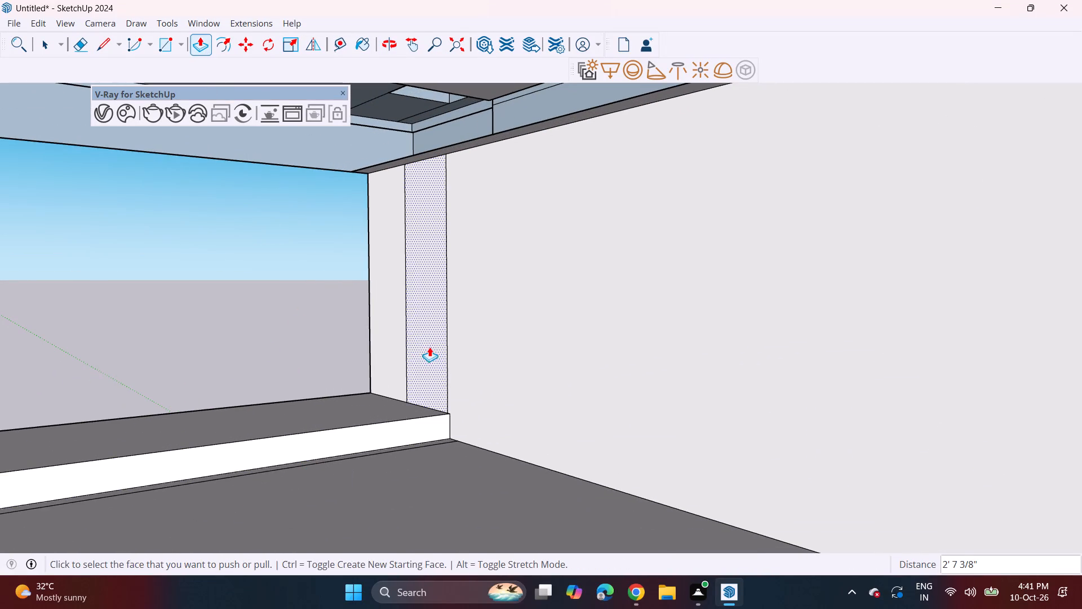
Push/pull the outlined strip on the side wall 2' 2" out across the opening to form a pier.
{"action": "left_click", "coordinate": [431, 352]}
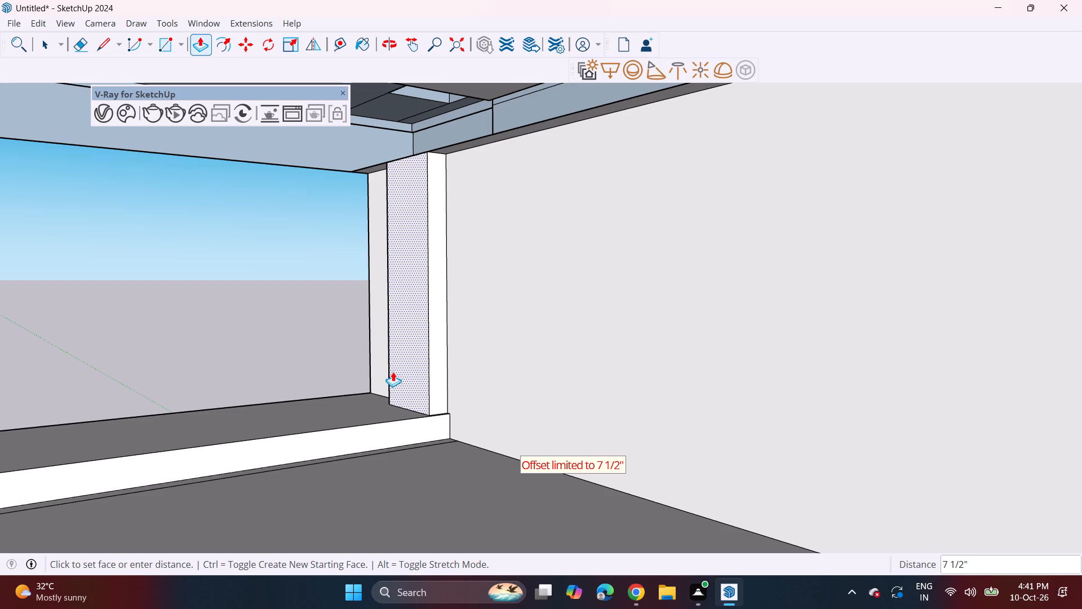
{"action": "left_click", "coordinate": [369, 387]}
Push/pull the first-floor room's rear ceiling face downward.
{"action": "middle_click_drag", "start_coordinate": [193, 454], "coordinate": [260, 470]}
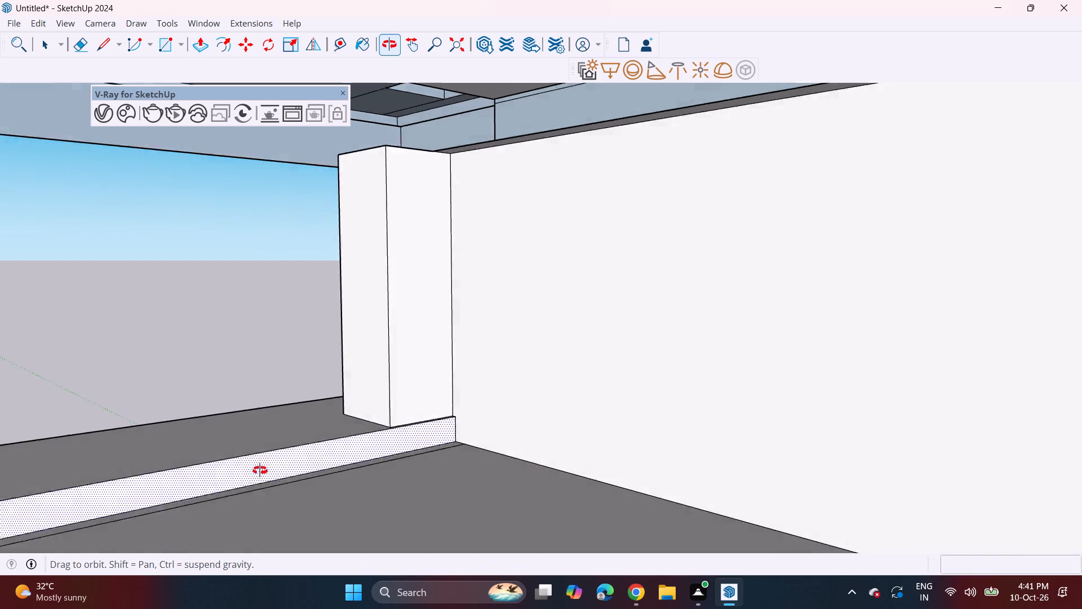
{"action": "middle_click_drag", "start_coordinate": [260, 470], "coordinate": [890, 454]}
{"action": "middle_click_drag", "start_coordinate": [864, 347], "coordinate": [683, 367], "text": "shift"}
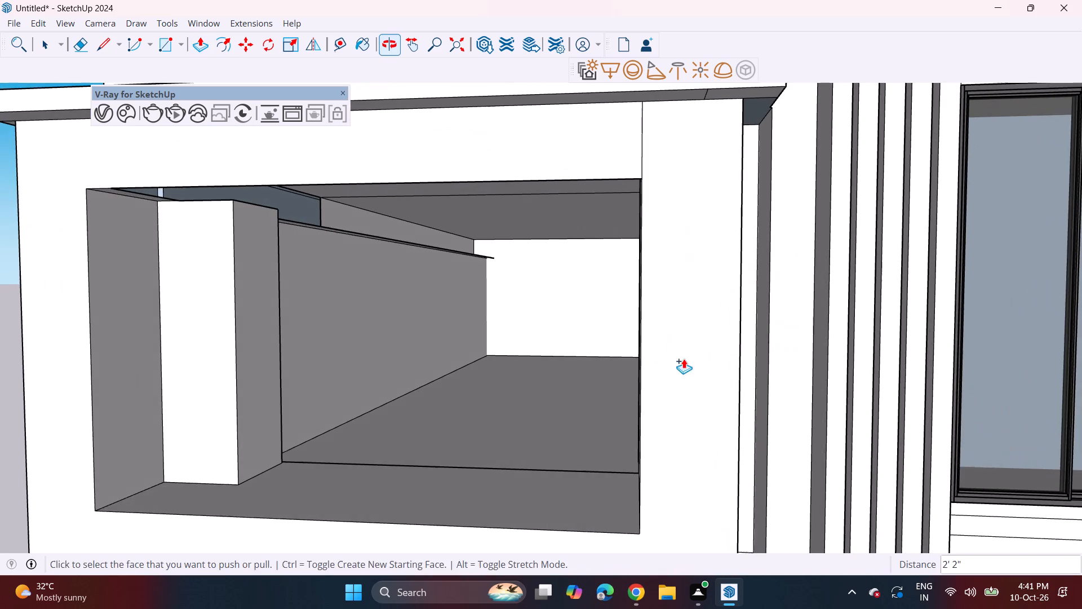
{"action": "middle_click_drag", "start_coordinate": [506, 361], "coordinate": [519, 355]}
{"action": "left_click", "coordinate": [524, 204]}
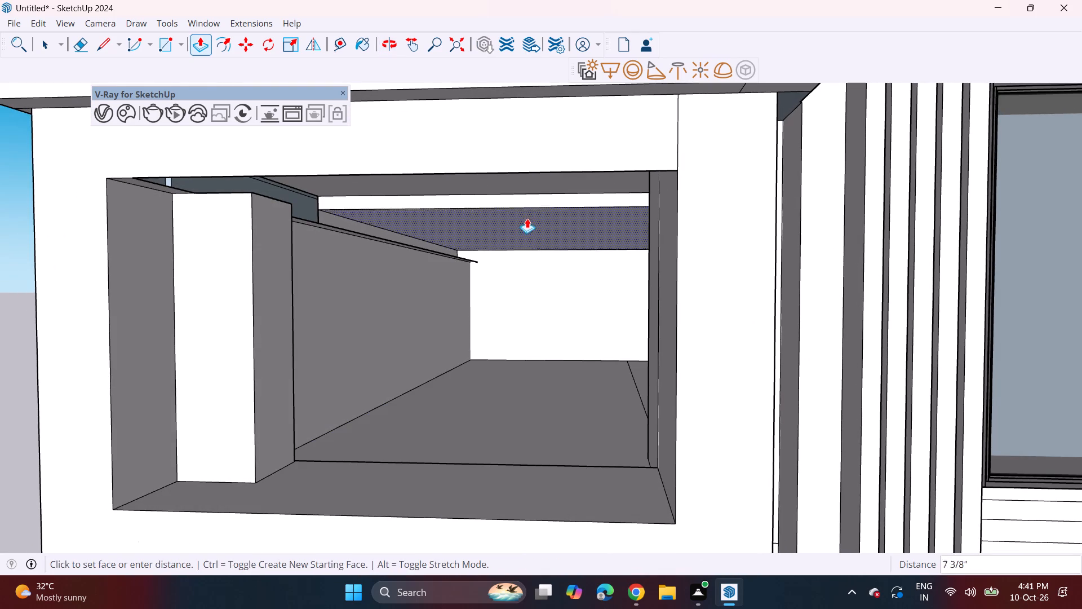
{"action": "left_click", "coordinate": [527, 229]}
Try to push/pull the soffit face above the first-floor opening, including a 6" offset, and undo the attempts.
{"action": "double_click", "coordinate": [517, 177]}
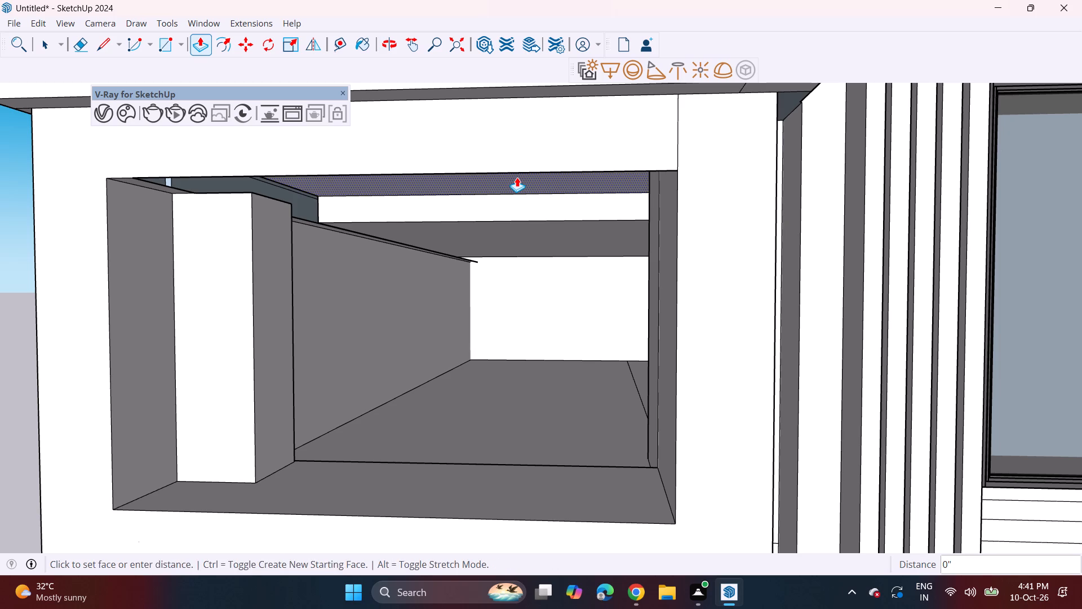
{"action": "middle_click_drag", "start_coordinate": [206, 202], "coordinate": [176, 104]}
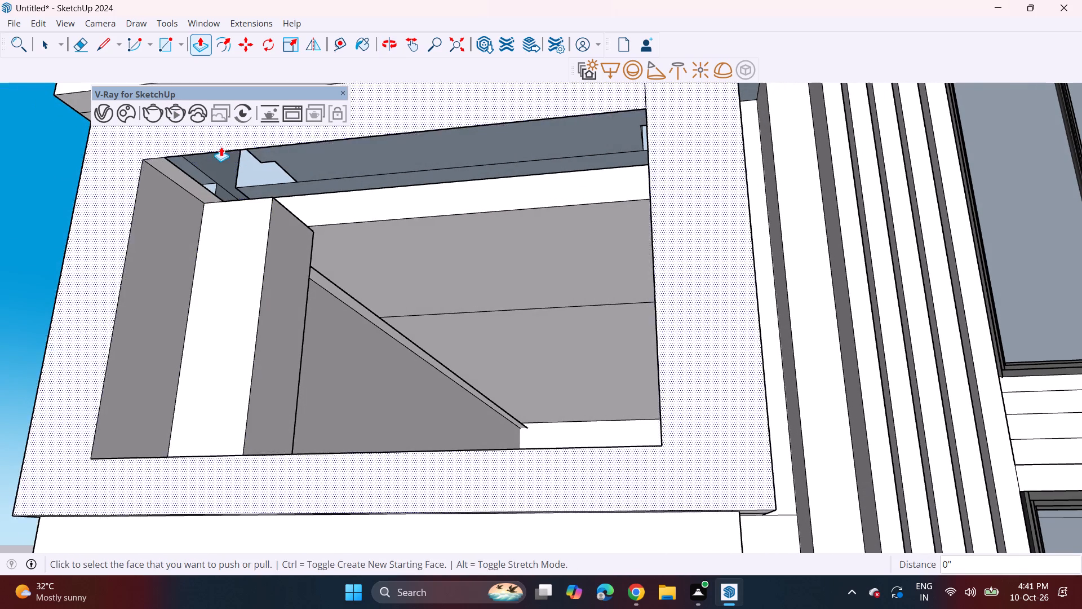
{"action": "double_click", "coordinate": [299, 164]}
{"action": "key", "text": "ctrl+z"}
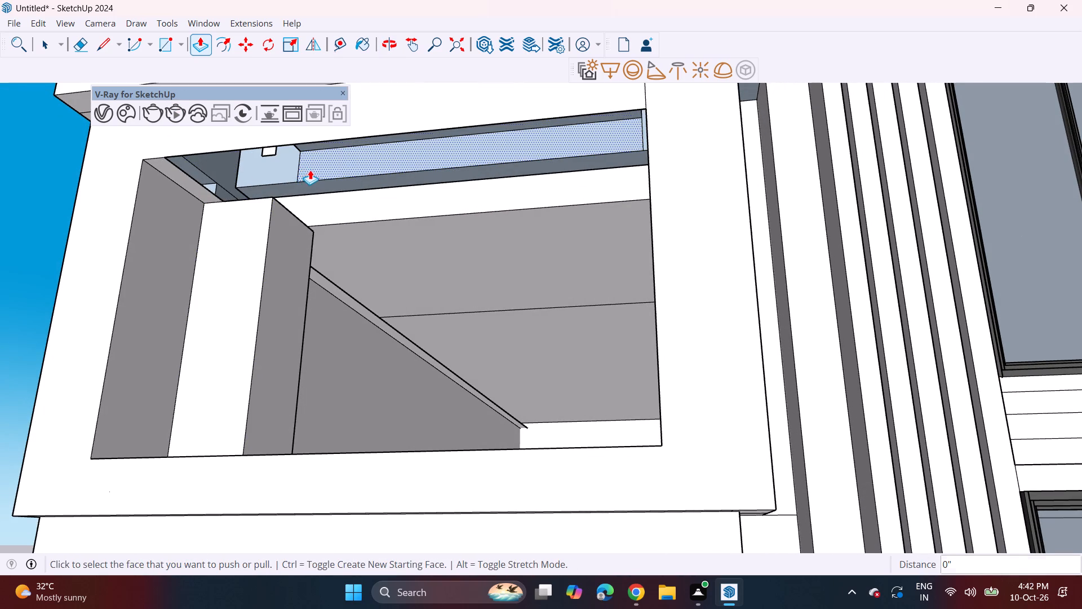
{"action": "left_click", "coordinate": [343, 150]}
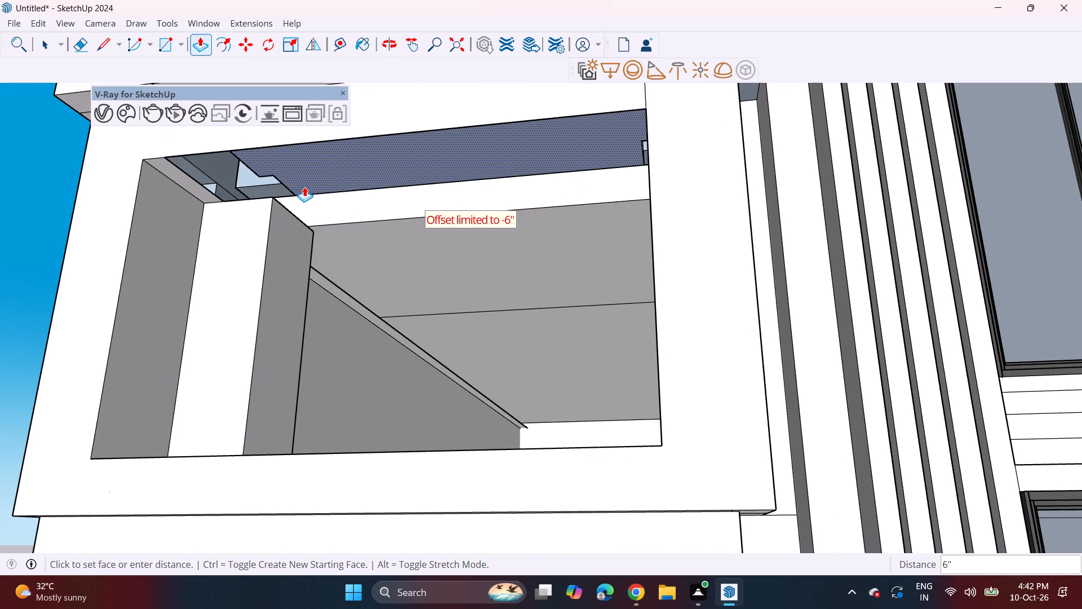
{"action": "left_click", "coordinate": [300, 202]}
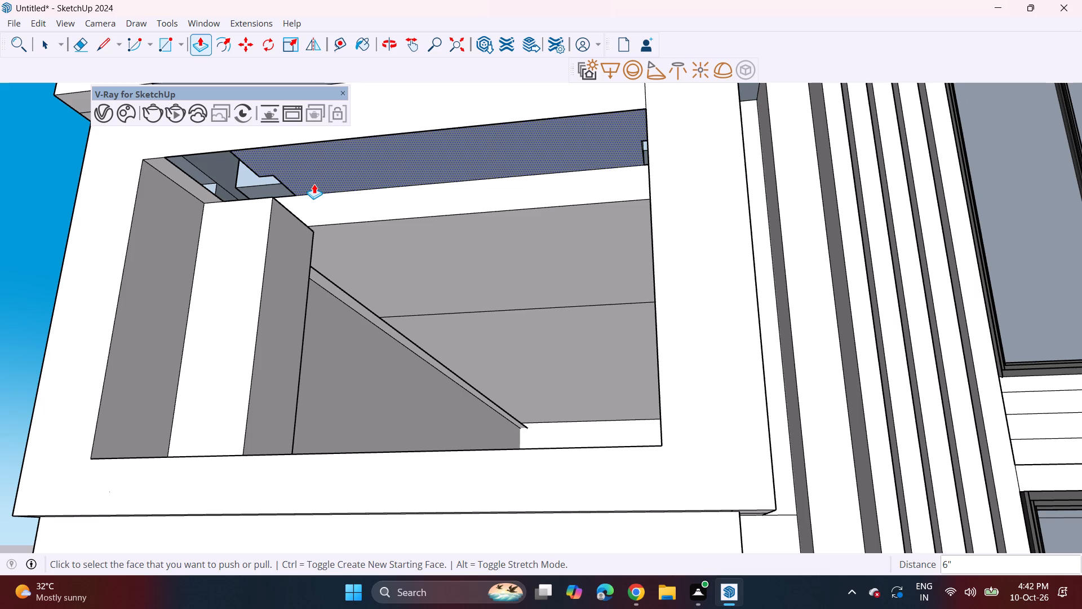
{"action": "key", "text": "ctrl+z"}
Push/pull the soffit face above the first-floor opening by 5 13/16", creating a new starting face.
{"action": "left_click", "coordinate": [317, 171]}
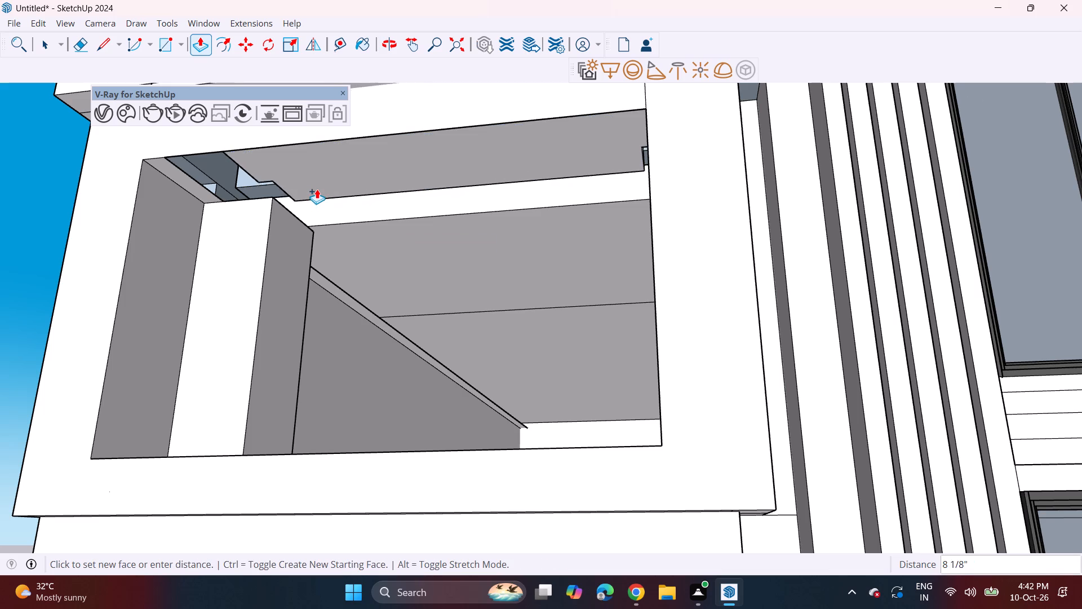
{"action": "left_click", "coordinate": [320, 186]}
Push/pull the building's underside face down 6 7/16" to form a plinth.
{"action": "middle_click_drag", "start_coordinate": [313, 188], "coordinate": [409, 284]}
{"action": "scroll", "coordinate": [410, 274], "scroll_direction": "down", "scroll_amount": 6}
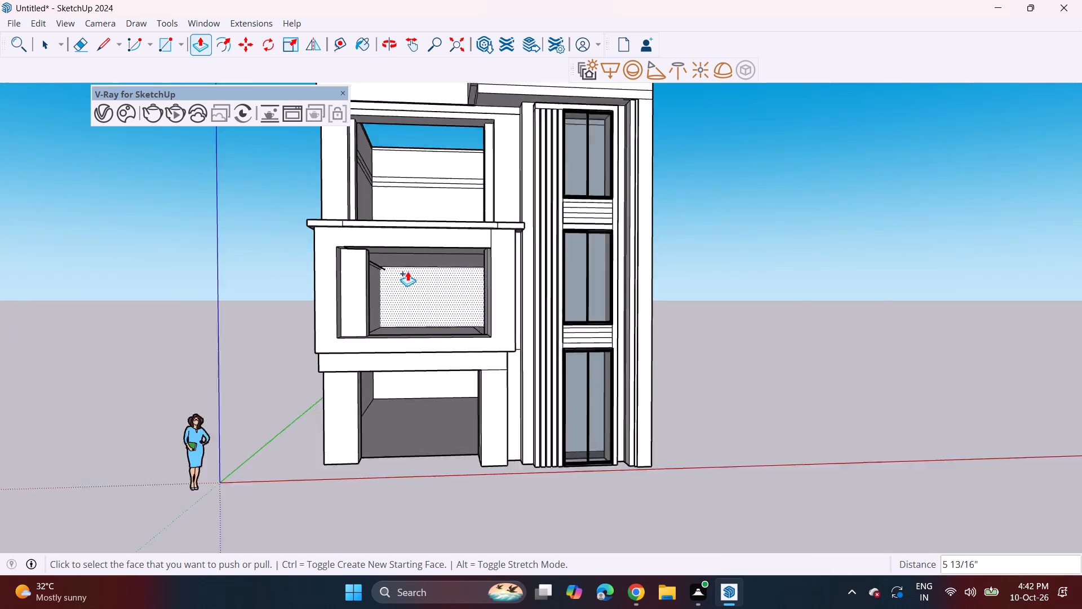
{"action": "scroll", "coordinate": [407, 271], "scroll_direction": "down", "scroll_amount": 2}
{"action": "middle_click_drag", "start_coordinate": [410, 271], "coordinate": [346, 392], "text": "ctrl"}
{"action": "middle_click_drag", "start_coordinate": [424, 315], "coordinate": [476, 275]}
{"action": "scroll", "coordinate": [425, 308], "scroll_direction": "up", "scroll_amount": 1}
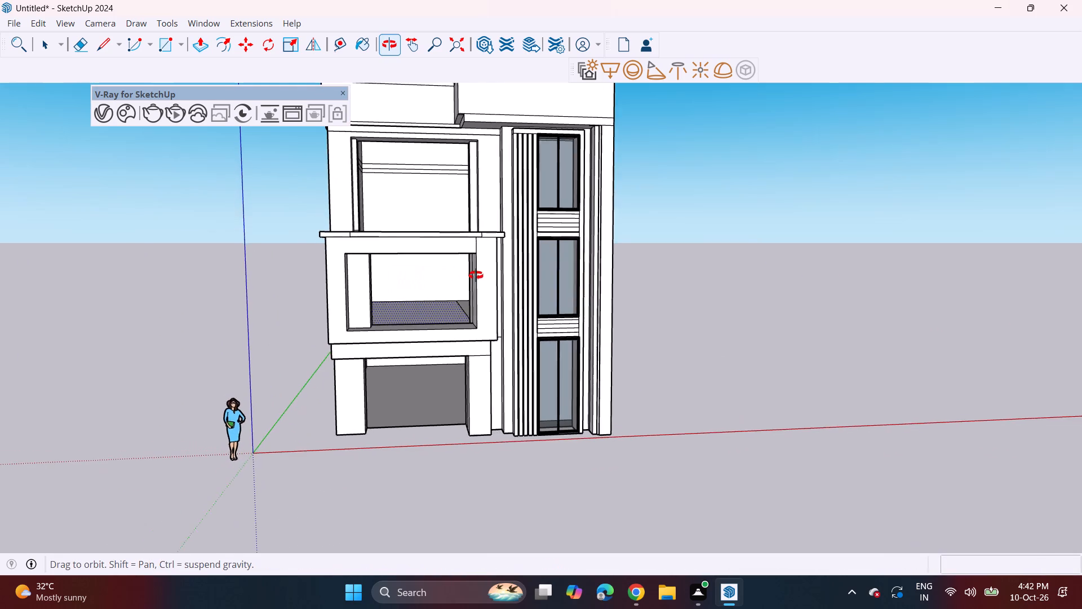
{"action": "middle_click_drag", "start_coordinate": [476, 275], "coordinate": [478, 275]}
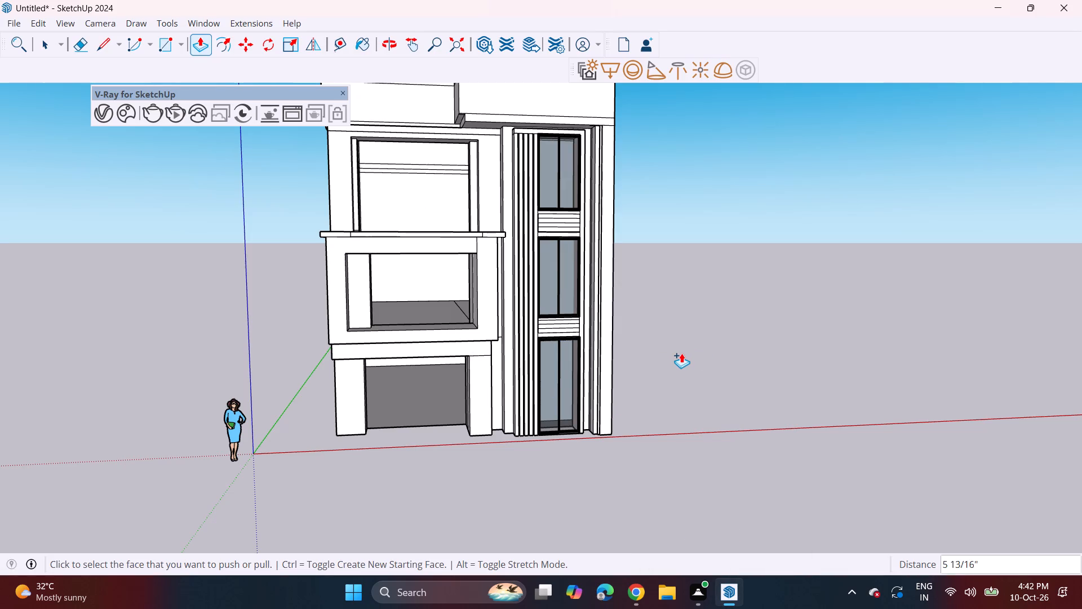
{"action": "middle_click_drag", "start_coordinate": [401, 460], "coordinate": [402, 350]}
{"action": "scroll", "coordinate": [419, 430], "scroll_direction": "up", "scroll_amount": 2}
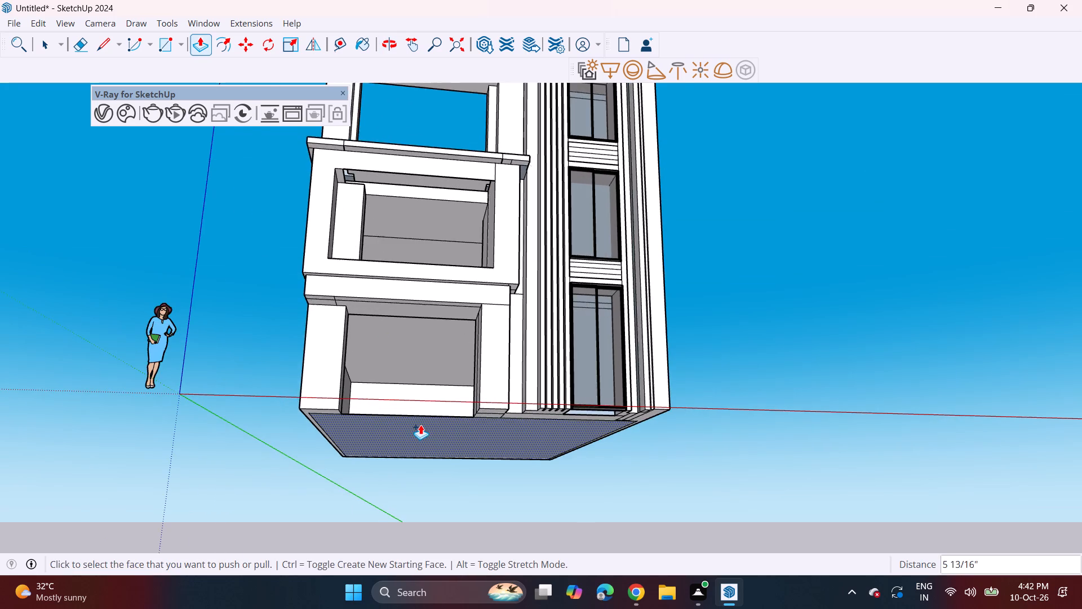
{"action": "scroll", "coordinate": [420, 425], "scroll_direction": "up", "scroll_amount": 2}
{"action": "key", "text": "p"}
{"action": "left_click", "coordinate": [429, 448]}
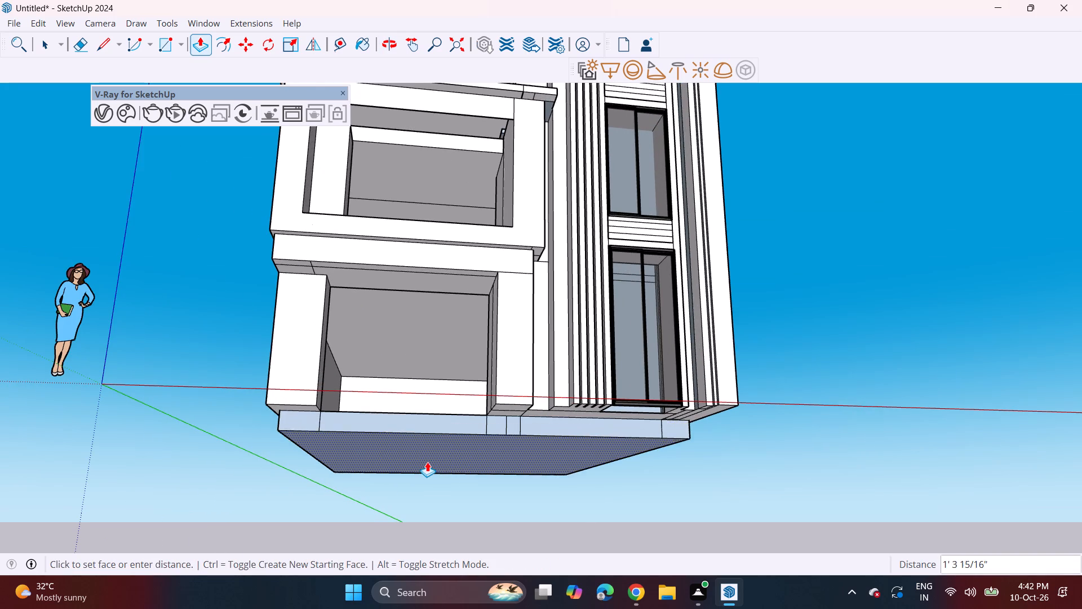
{"action": "left_click", "coordinate": [427, 454]}
Push/pull the plinth's front face below the ground-floor opening forward to the front of the adjacent pier.
{"action": "middle_click_drag", "start_coordinate": [416, 442], "coordinate": [405, 518]}
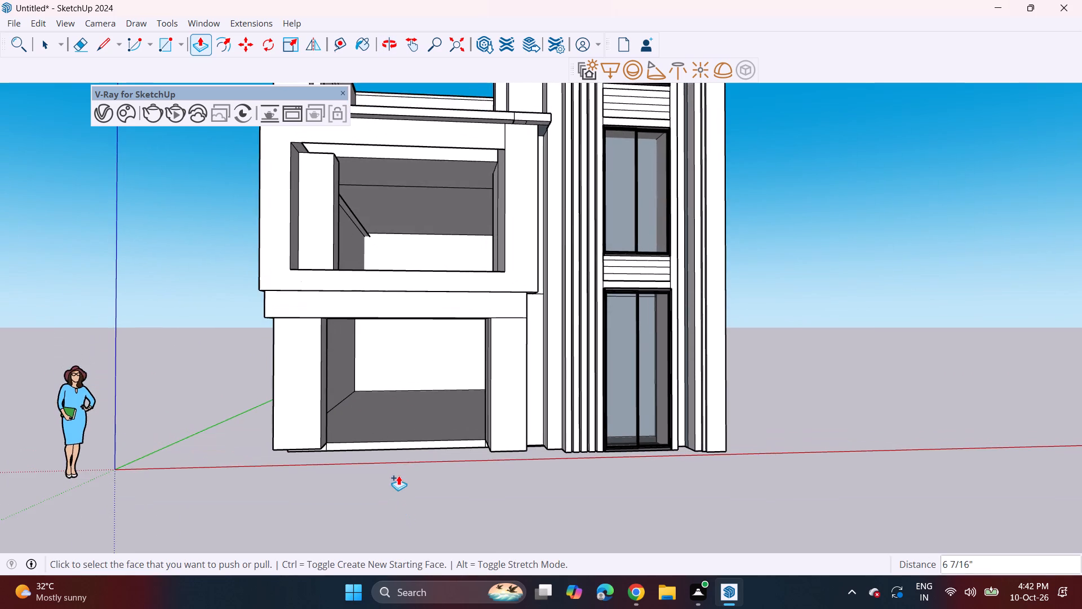
{"action": "scroll", "coordinate": [400, 449], "scroll_direction": "up", "scroll_amount": 1}
{"action": "triple_click", "coordinate": [400, 449]}
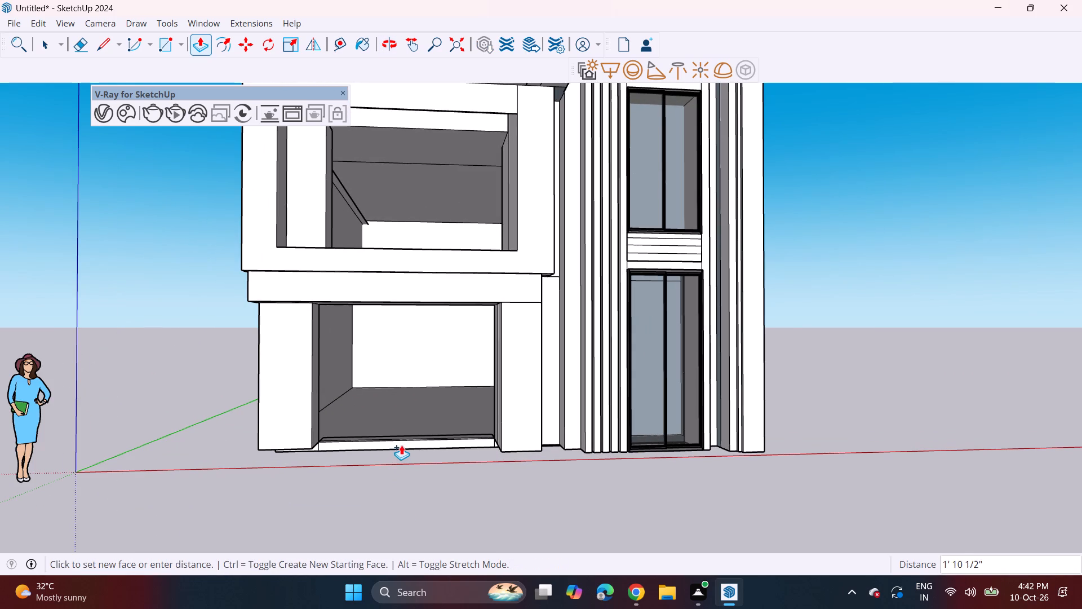
{"action": "left_click", "coordinate": [308, 448]}
Repeat the forward push/pull on the remaining plinth front segments below the piers, the fluted window bay and the building's far end.
{"action": "middle_click_drag", "start_coordinate": [358, 445], "coordinate": [460, 405]}
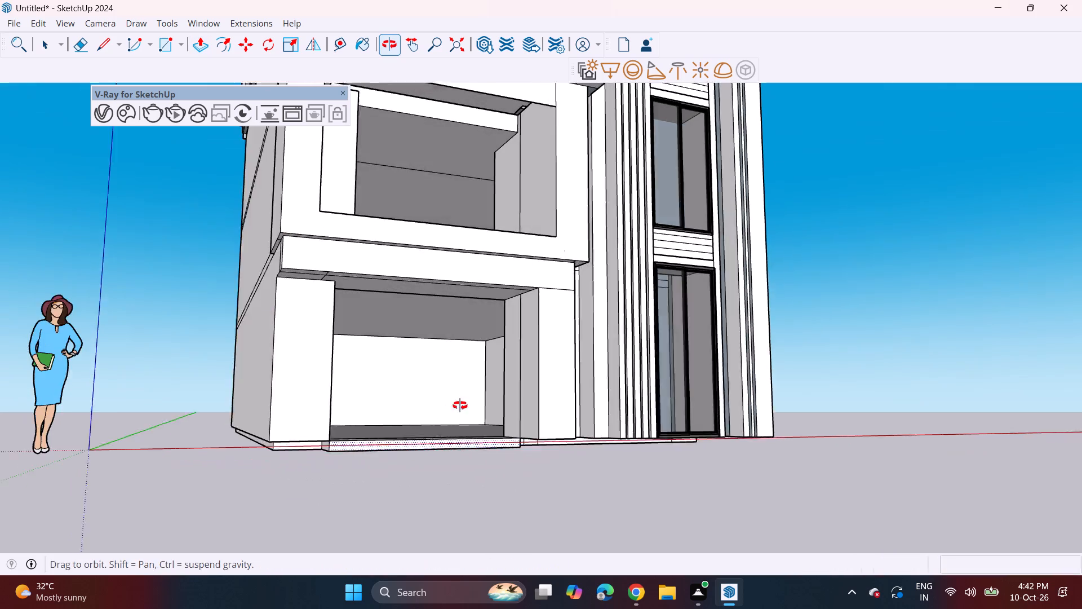
{"action": "middle_click_drag", "start_coordinate": [460, 405], "coordinate": [464, 405]}
{"action": "scroll", "coordinate": [303, 448], "scroll_direction": "up", "scroll_amount": 4}
{"action": "double_click", "coordinate": [300, 440]}
{"action": "middle_click_drag", "start_coordinate": [561, 426], "coordinate": [373, 390]}
{"action": "double_click", "coordinate": [577, 423]}
{"action": "middle_click_drag", "start_coordinate": [525, 425], "coordinate": [544, 438]}
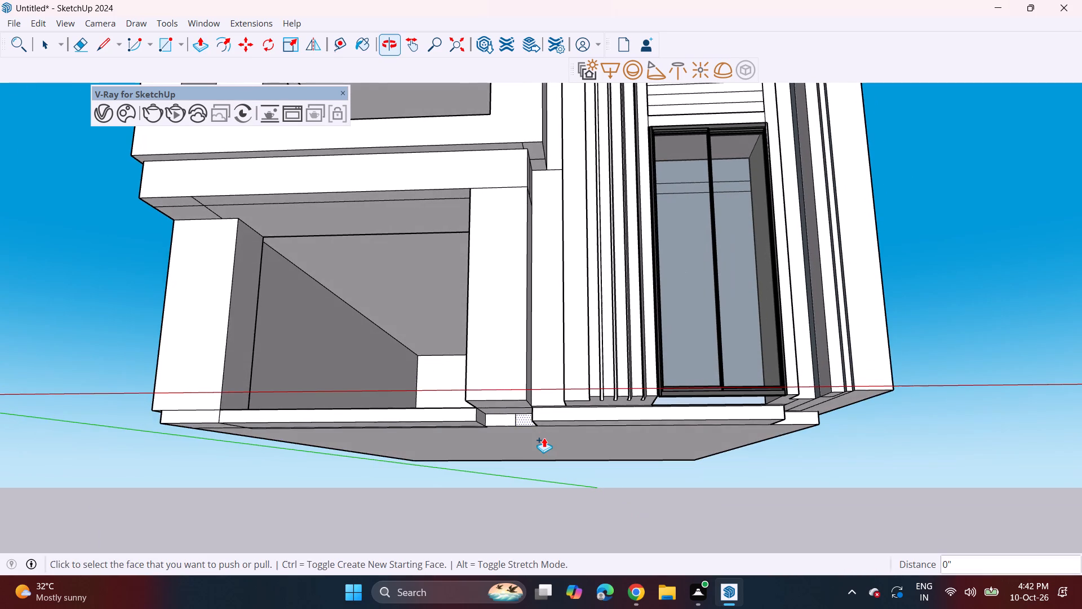
{"action": "double_click", "coordinate": [525, 425]}
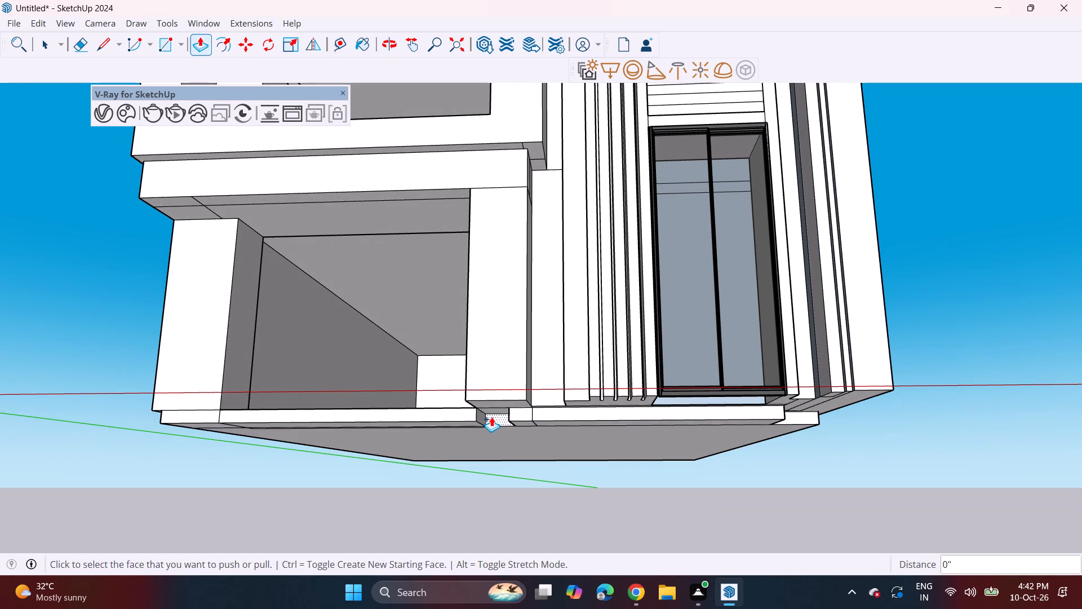
{"action": "double_click", "coordinate": [491, 417]}
{"action": "middle_click_drag", "start_coordinate": [746, 427], "coordinate": [734, 431]}
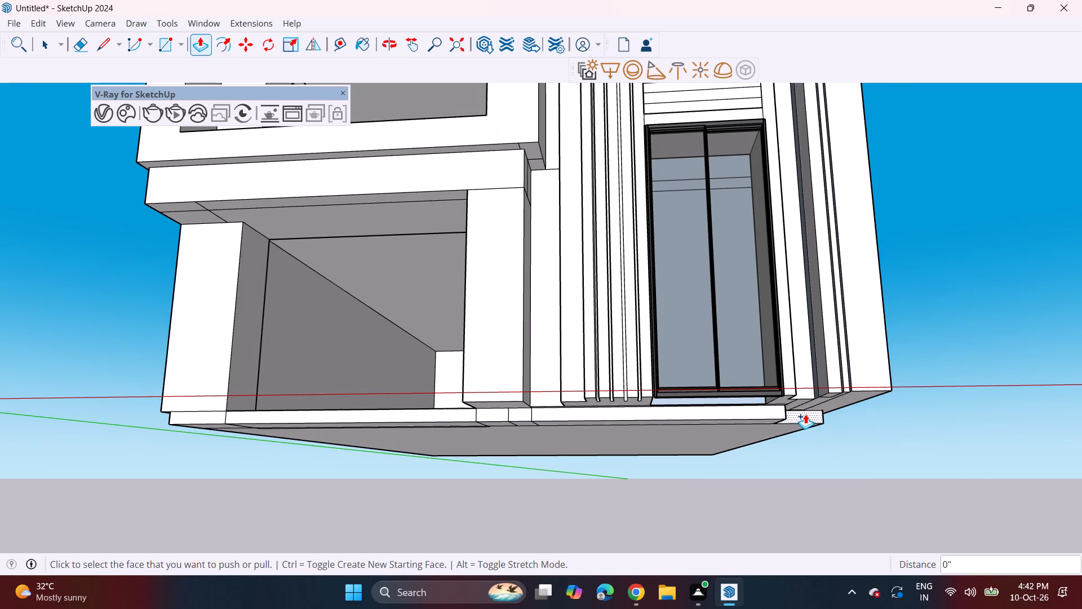
{"action": "double_click", "coordinate": [805, 414]}
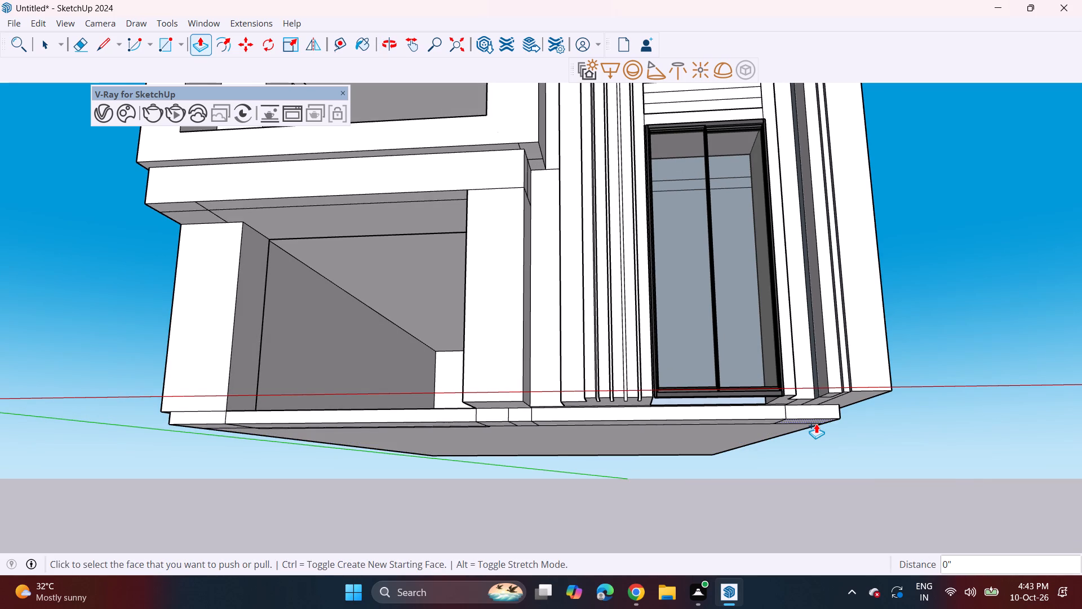
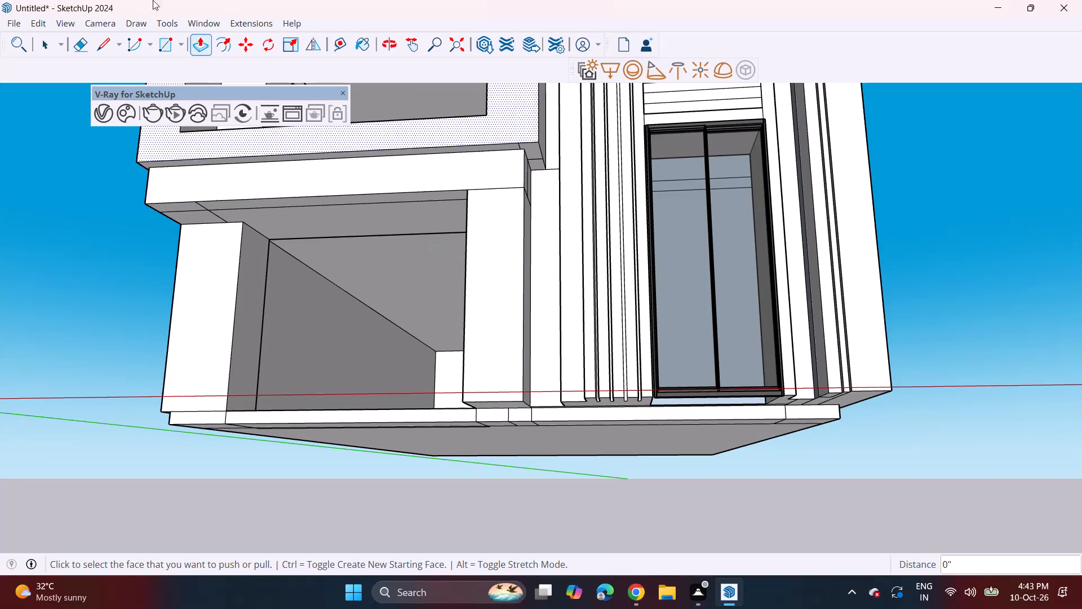
Erase the leftover edges on the soffit above the ground-floor opening.
{"action": "double_click", "coordinate": [74, 46]}
{"action": "left_click", "coordinate": [220, 214]}
{"action": "left_click", "coordinate": [216, 216]}
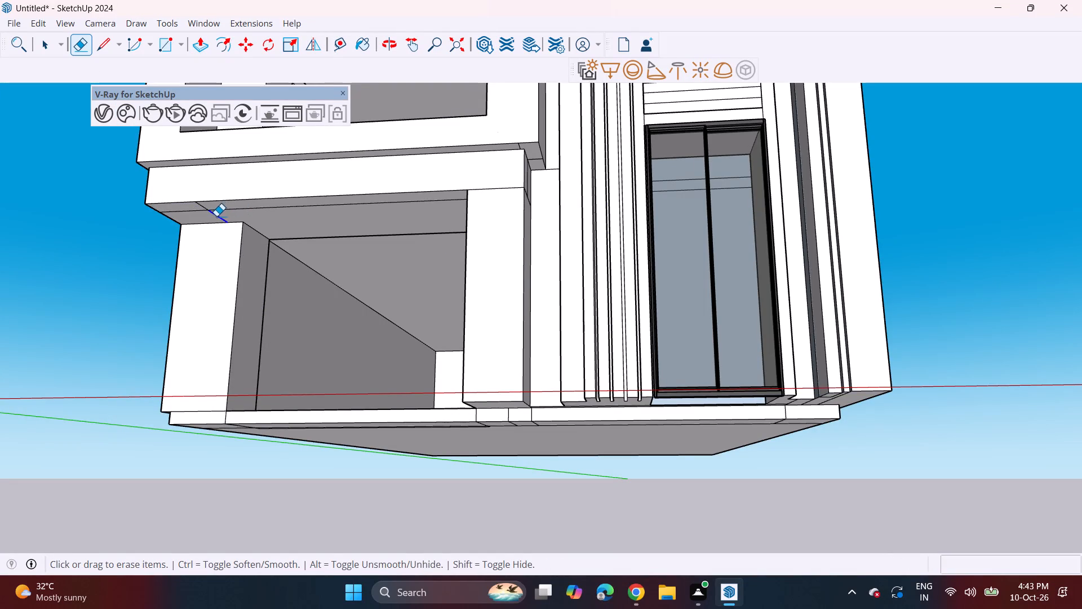
{"action": "left_click", "coordinate": [216, 209]}
{"action": "left_click", "coordinate": [206, 204]}
{"action": "left_click", "coordinate": [207, 205]}
{"action": "left_click_drag", "start_coordinate": [206, 209], "coordinate": [204, 215]}
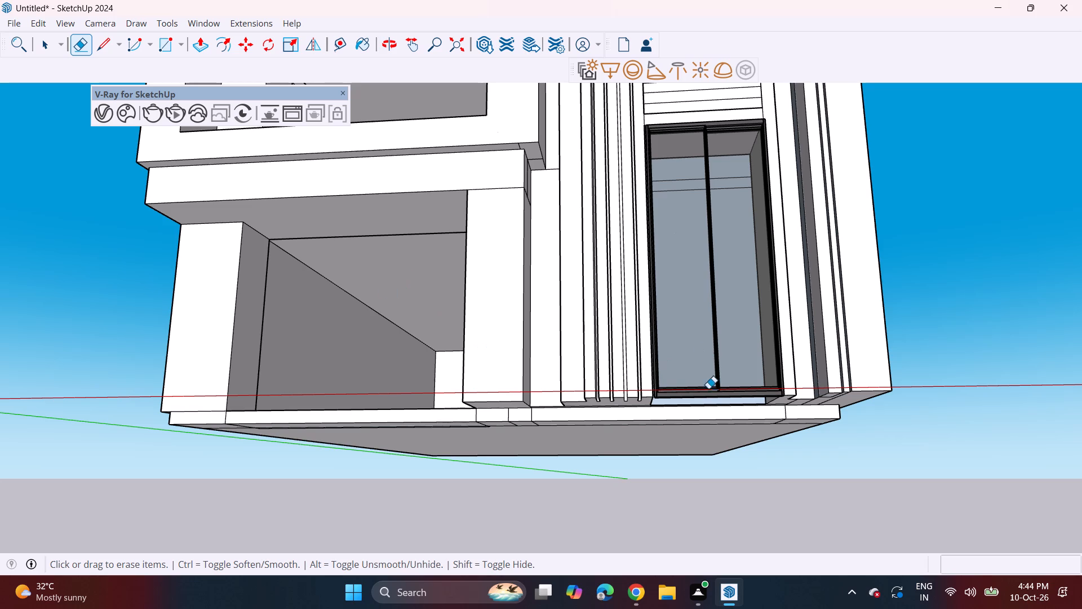
Push/pull the plinth's front face below the window bay forward about 3' 7", and repeat it on the segment at the building's far end.
{"action": "key", "text": "space"}
{"action": "type", "text": "p"}
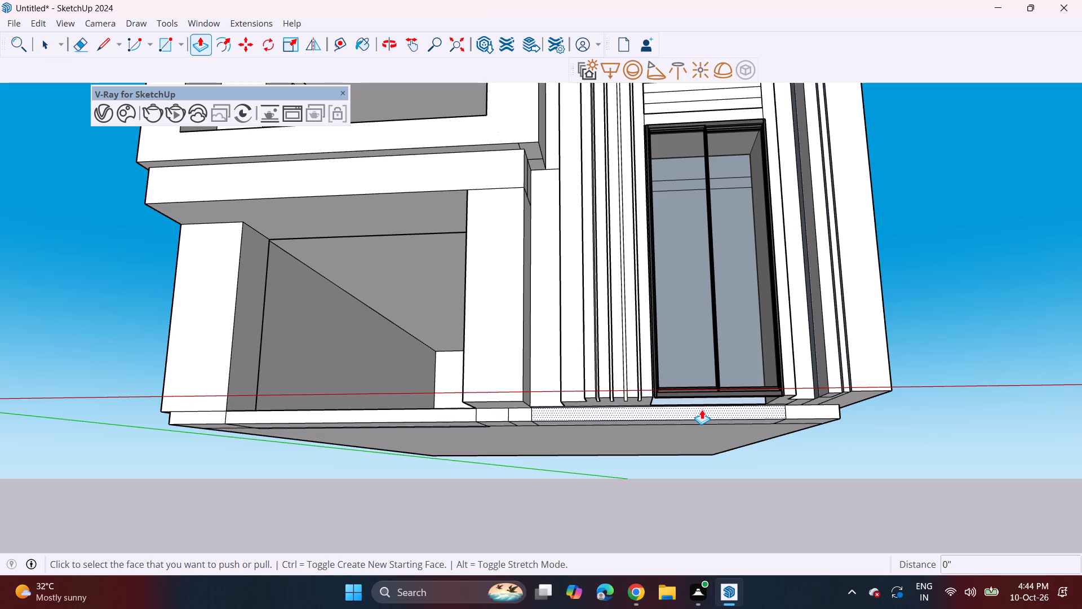
{"action": "left_click", "coordinate": [702, 409]}
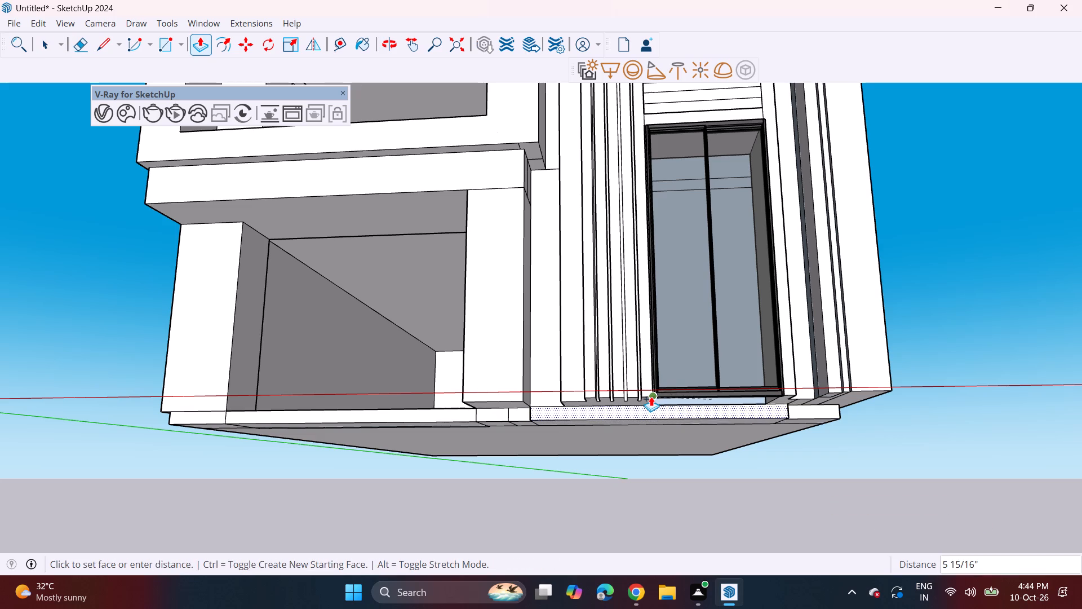
{"action": "left_click", "coordinate": [650, 396]}
{"action": "middle_click_drag", "start_coordinate": [779, 417], "coordinate": [627, 497]}
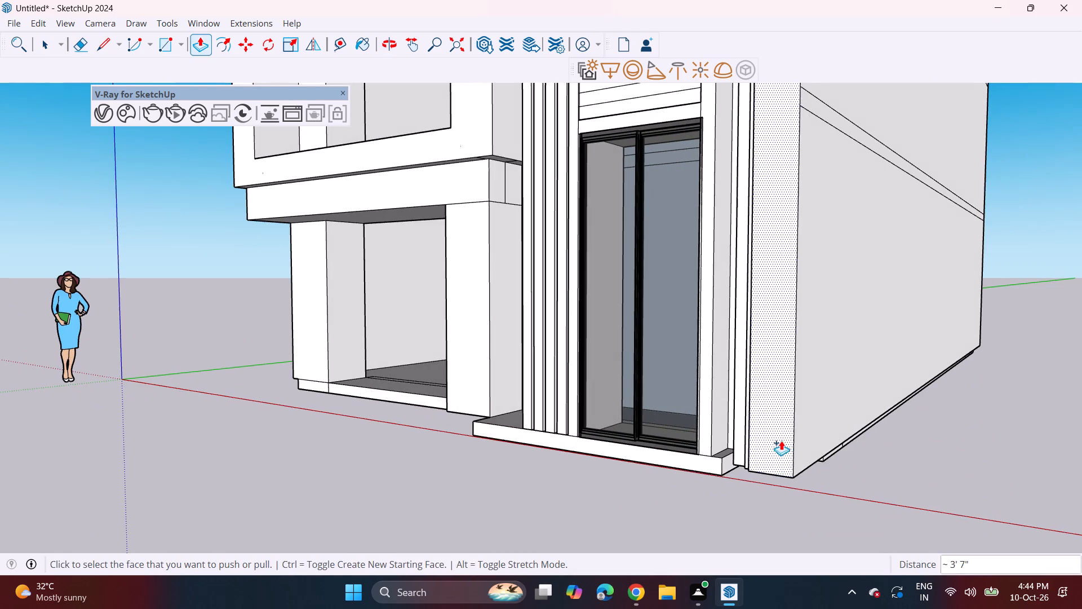
{"action": "middle_click_drag", "start_coordinate": [781, 418], "coordinate": [791, 356]}
{"action": "double_click", "coordinate": [783, 415]}
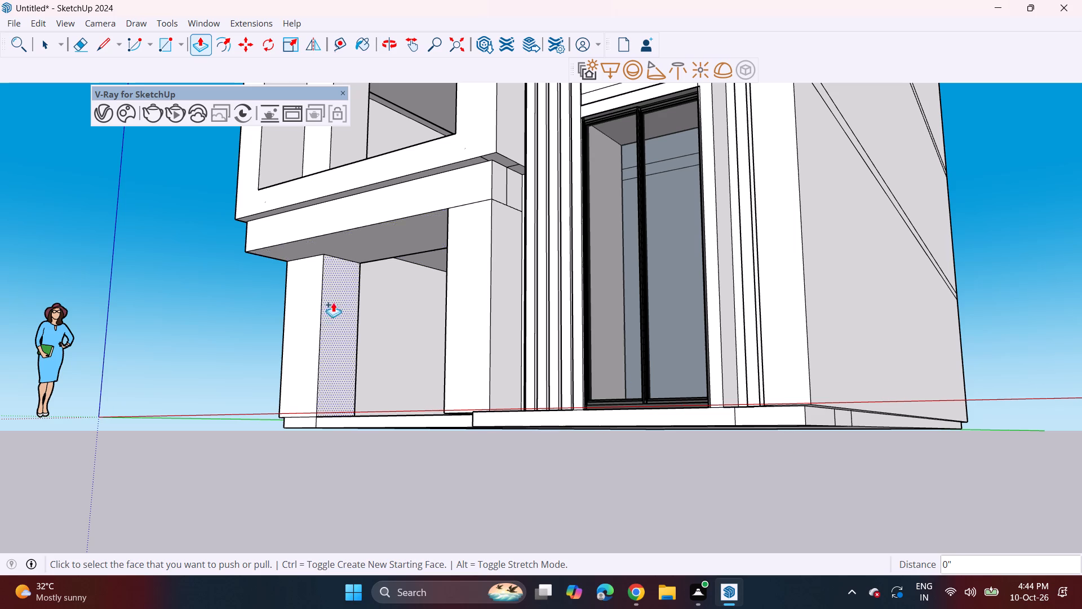
Examine the whole front elevation from low and high viewpoints, checking the new plinth and the openings on each storey.
{"action": "middle_click_drag", "start_coordinate": [334, 303], "coordinate": [502, 383]}
{"action": "scroll", "coordinate": [505, 334], "scroll_direction": "down", "scroll_amount": 3}
{"action": "middle_click_drag", "start_coordinate": [508, 324], "coordinate": [449, 481], "text": "shift"}
{"action": "middle_click_drag", "start_coordinate": [447, 462], "coordinate": [468, 433]}
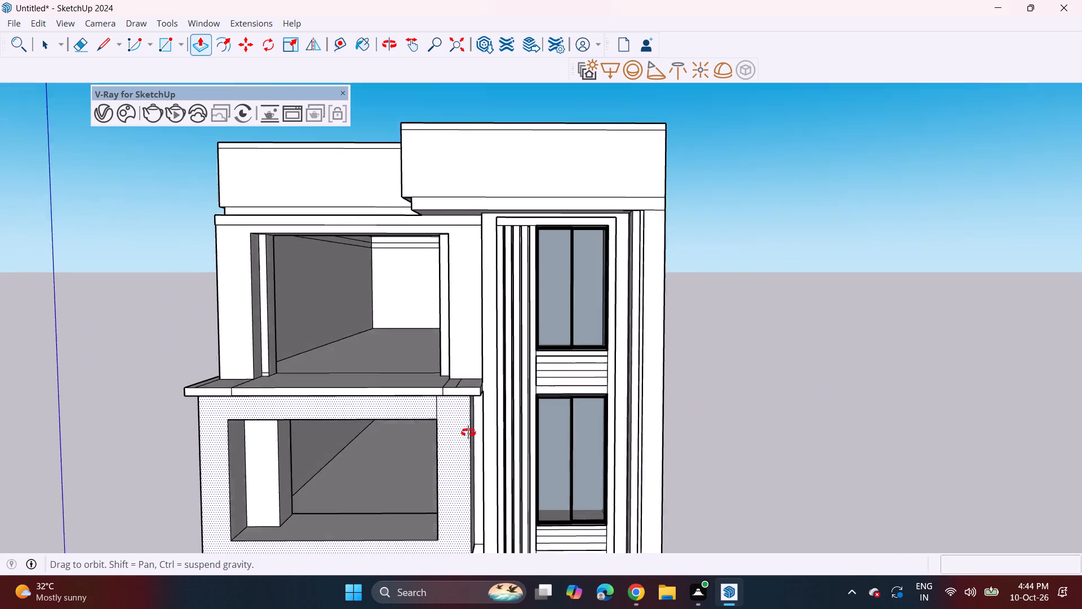
{"action": "middle_click_drag", "start_coordinate": [468, 433], "coordinate": [479, 424]}
{"action": "middle_click_drag", "start_coordinate": [436, 407], "coordinate": [520, 339], "text": "shift"}
{"action": "scroll", "coordinate": [512, 349], "scroll_direction": "down", "scroll_amount": 3}
{"action": "middle_click_drag", "start_coordinate": [495, 396], "coordinate": [463, 368], "text": "shift"}
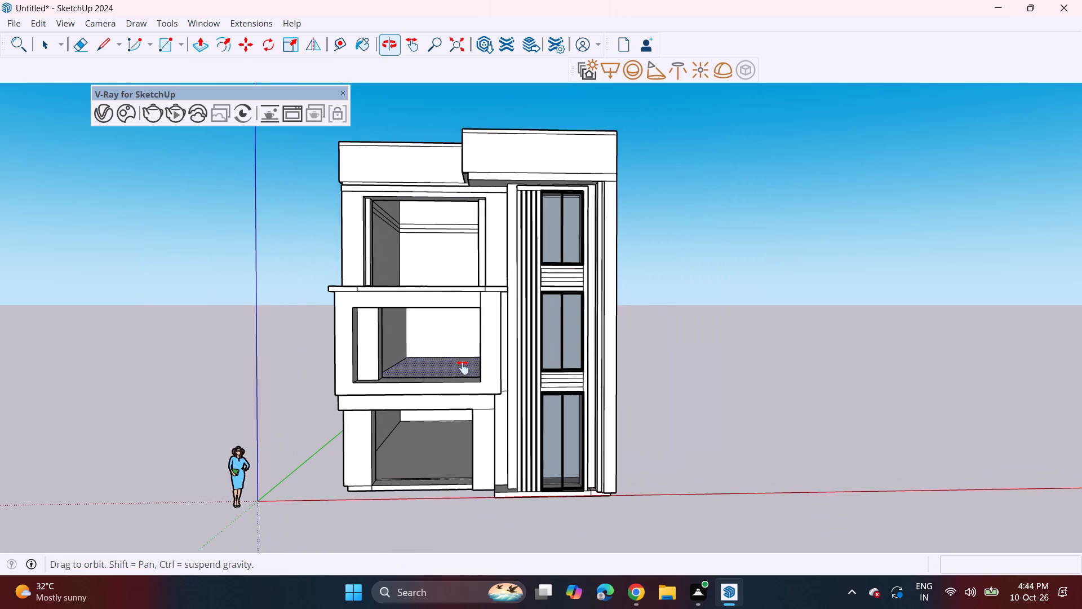
{"action": "middle_click_drag", "start_coordinate": [463, 368], "coordinate": [461, 368], "text": "shift"}
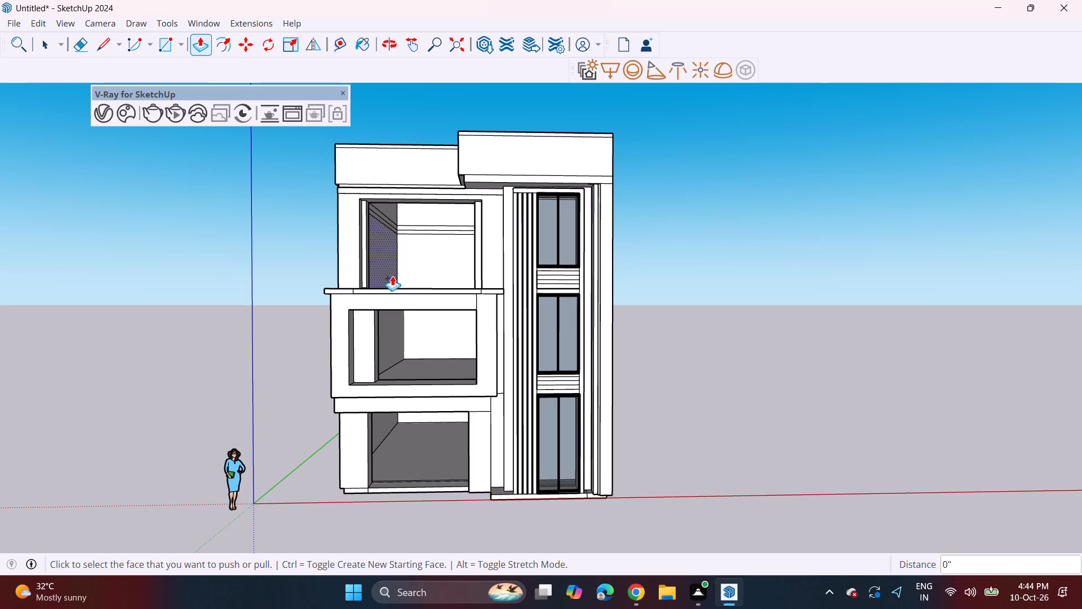
{"action": "middle_click_drag", "start_coordinate": [402, 273], "coordinate": [398, 291]}
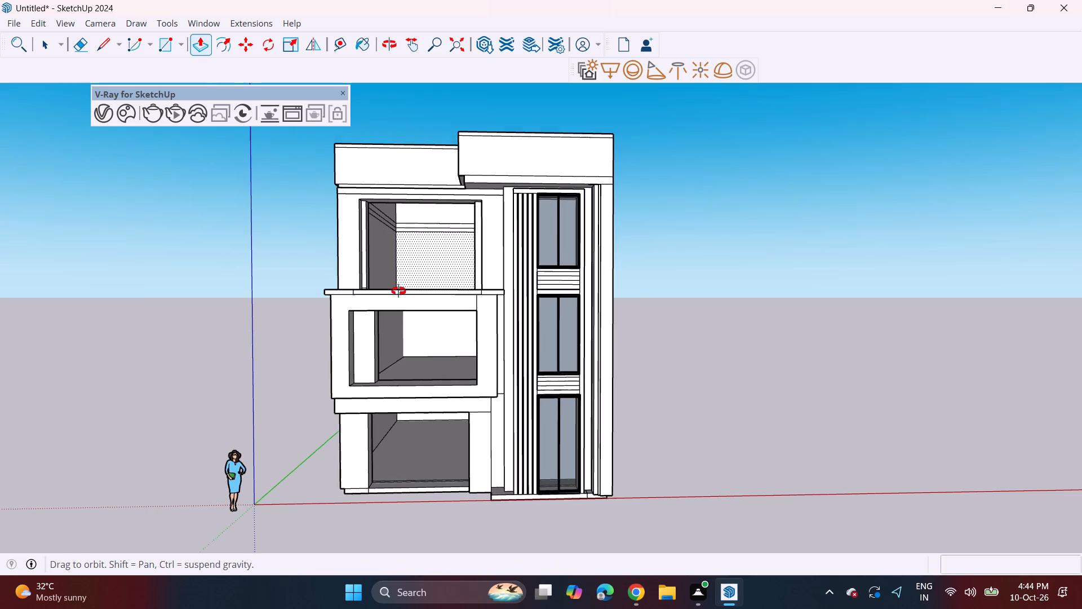
{"action": "middle_click_drag", "start_coordinate": [398, 291], "coordinate": [362, 334]}
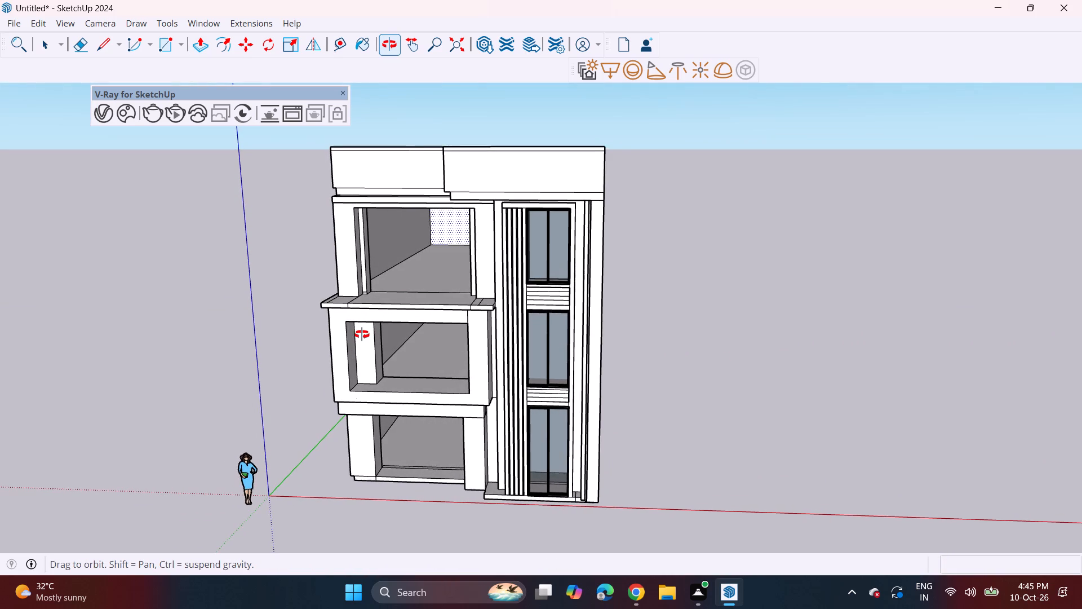
{"action": "middle_click_drag", "start_coordinate": [362, 334], "coordinate": [352, 363]}
Outline a narrow strip on the second-floor slab, running about 13' 5" into the room from the opening's side jamb.
{"action": "scroll", "coordinate": [430, 250], "scroll_direction": "up", "scroll_amount": 4}
{"action": "scroll", "coordinate": [388, 273], "scroll_direction": "up", "scroll_amount": 2}
{"action": "middle_click_drag", "start_coordinate": [377, 301], "coordinate": [382, 310]}
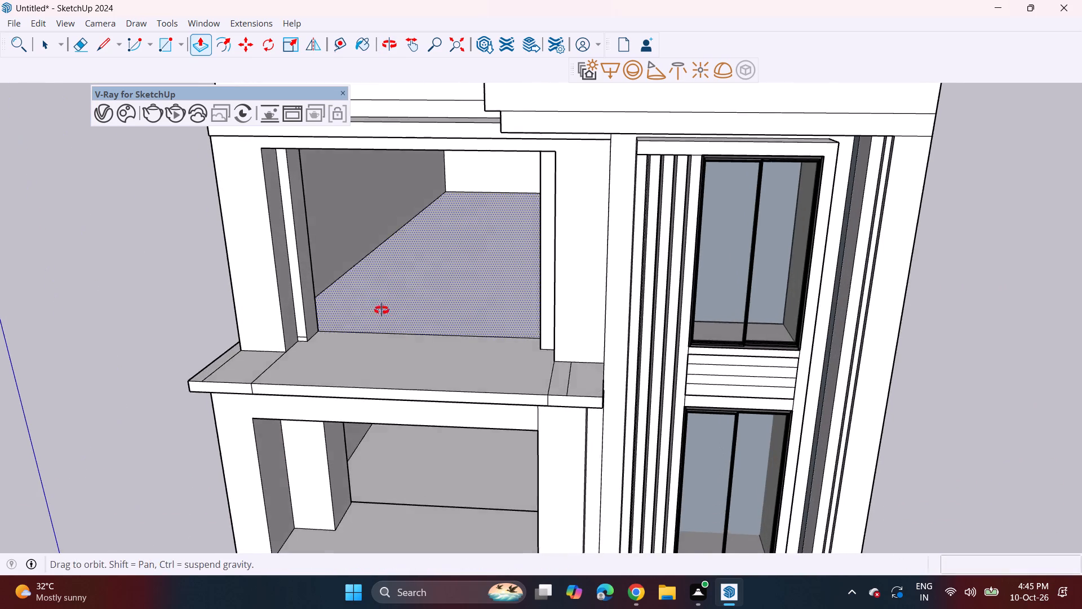
{"action": "middle_click_drag", "start_coordinate": [382, 310], "coordinate": [415, 314]}
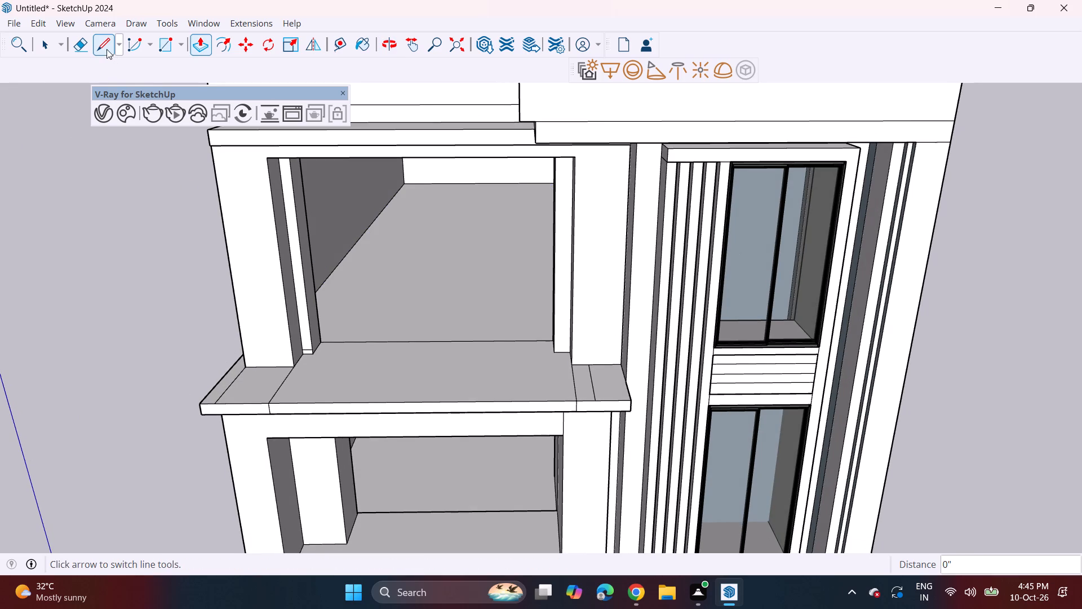
{"action": "left_click", "coordinate": [107, 49]}
{"action": "left_click", "coordinate": [320, 338]}
{"action": "left_click", "coordinate": [370, 262]}
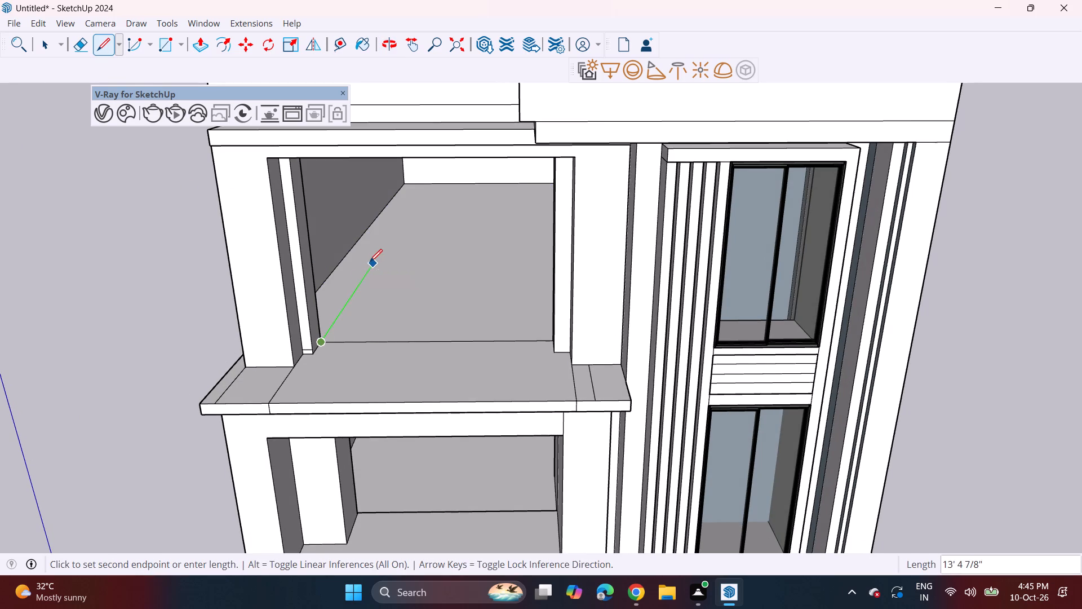
{"action": "left_click", "coordinate": [360, 261]}
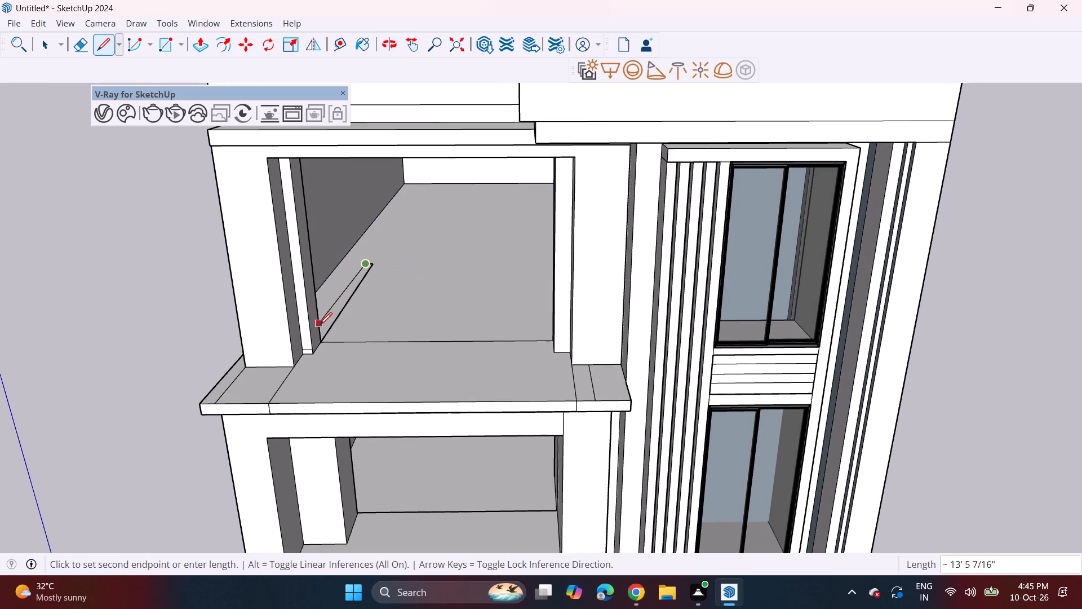
{"action": "middle_click_drag", "start_coordinate": [331, 320], "coordinate": [181, 409]}
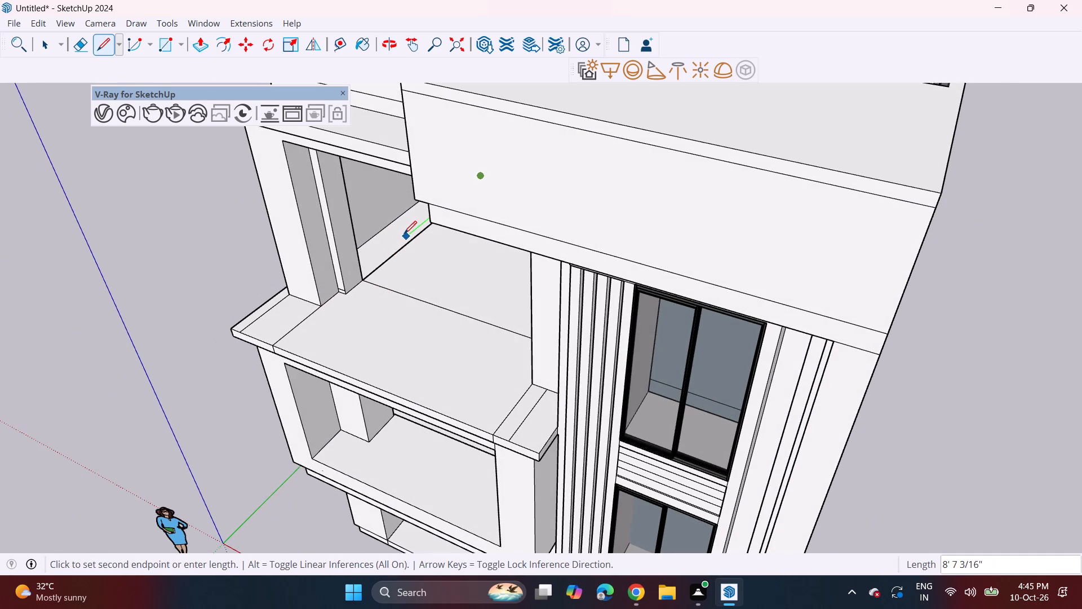
{"action": "middle_click_drag", "start_coordinate": [405, 232], "coordinate": [210, 268]}
{"action": "middle_click_drag", "start_coordinate": [759, 160], "coordinate": [697, 175]}
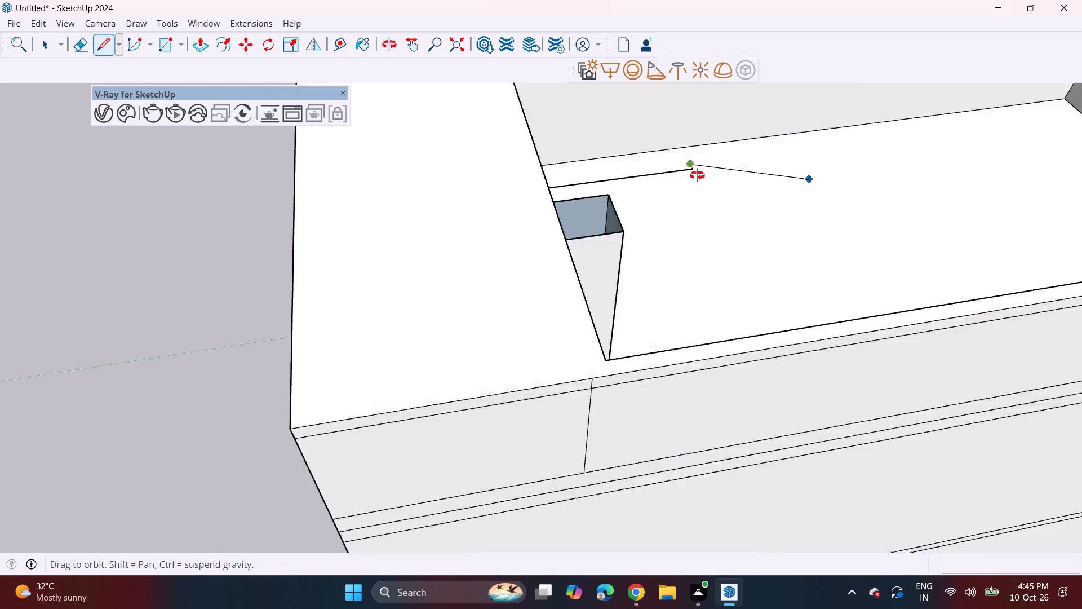
{"action": "middle_click_drag", "start_coordinate": [697, 175], "coordinate": [430, 178]}
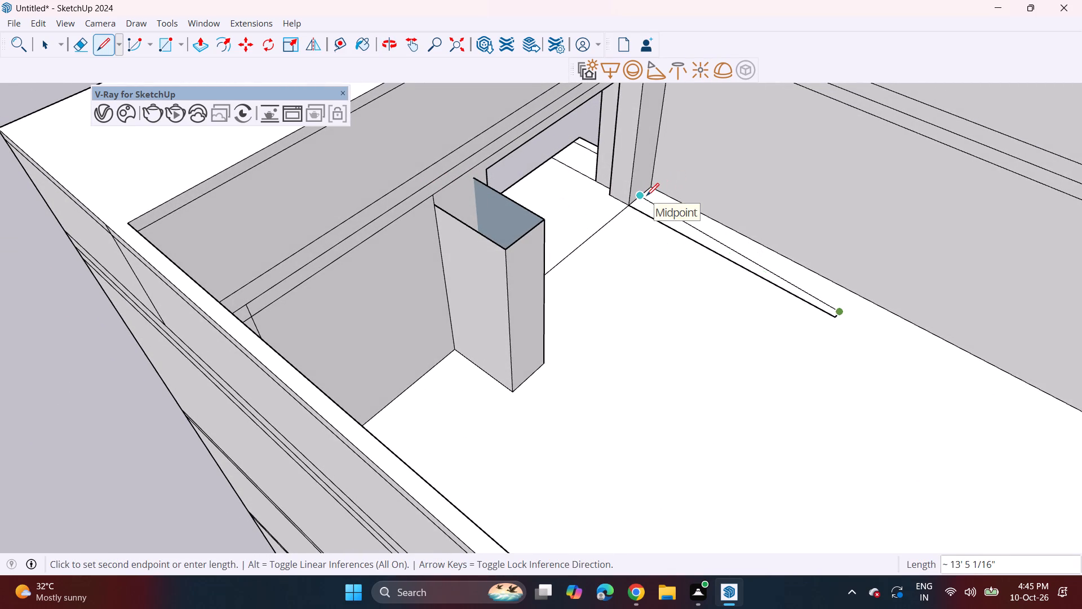
{"action": "left_click", "coordinate": [637, 198]}
{"action": "middle_click_drag", "start_coordinate": [698, 246], "coordinate": [464, 201]}
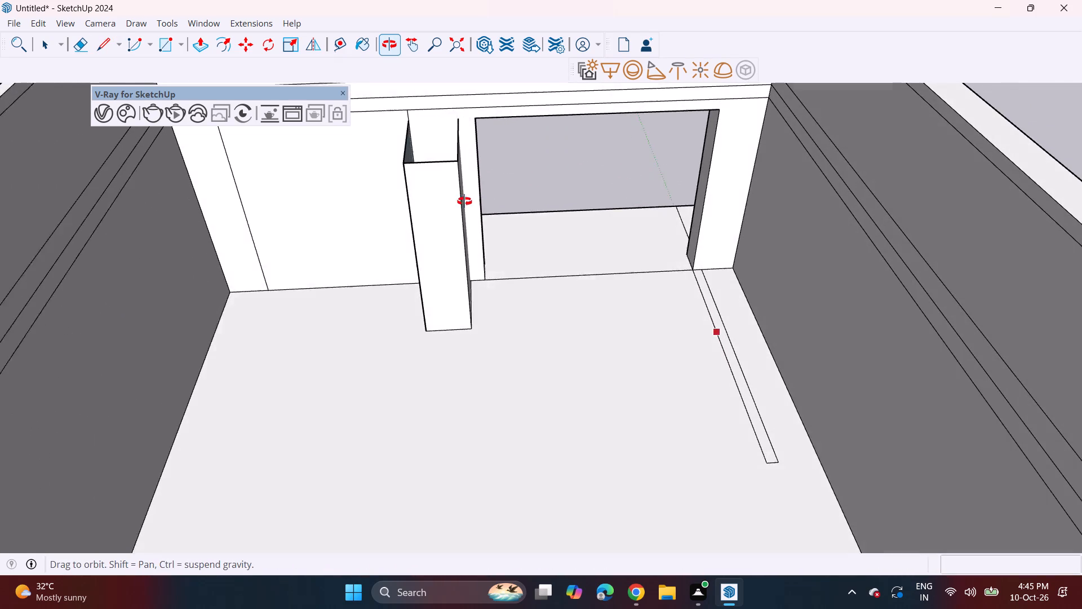
{"action": "middle_click_drag", "start_coordinate": [464, 201], "coordinate": [460, 196]}
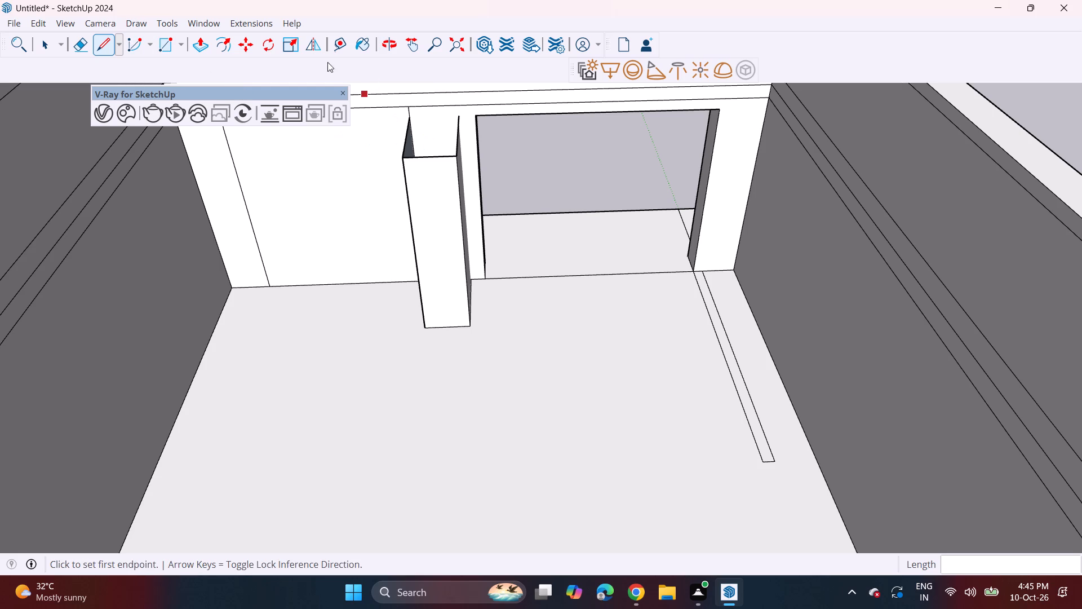
Draw a short line on the second-floor inner wall from the opening's top corner across to the adjacent column.
{"action": "left_click", "coordinate": [101, 51]}
{"action": "left_click_drag", "start_coordinate": [478, 116], "coordinate": [472, 113]}
{"action": "left_click", "coordinate": [456, 113]}
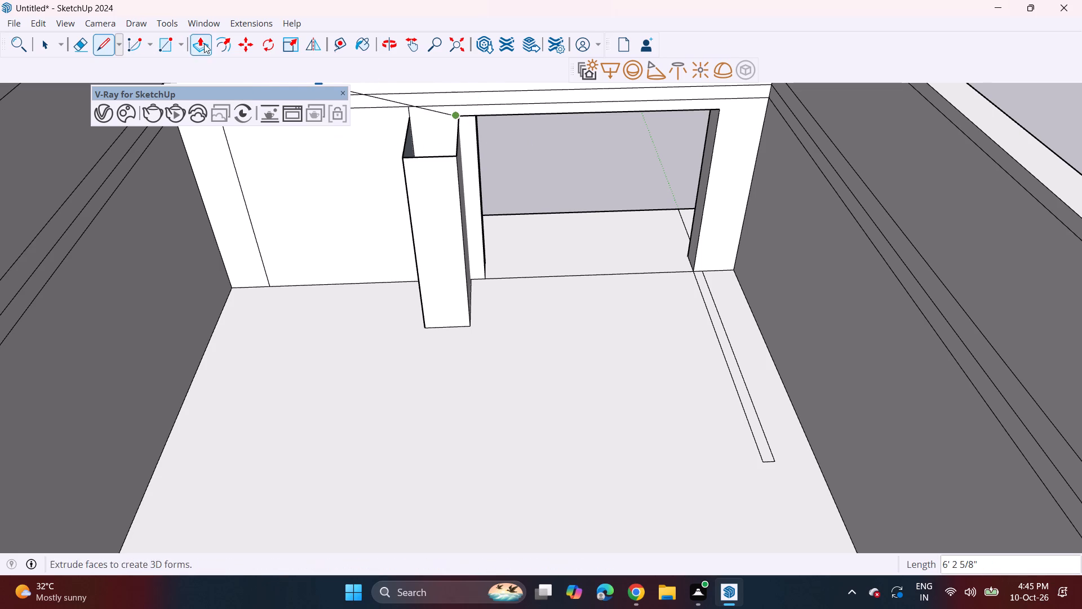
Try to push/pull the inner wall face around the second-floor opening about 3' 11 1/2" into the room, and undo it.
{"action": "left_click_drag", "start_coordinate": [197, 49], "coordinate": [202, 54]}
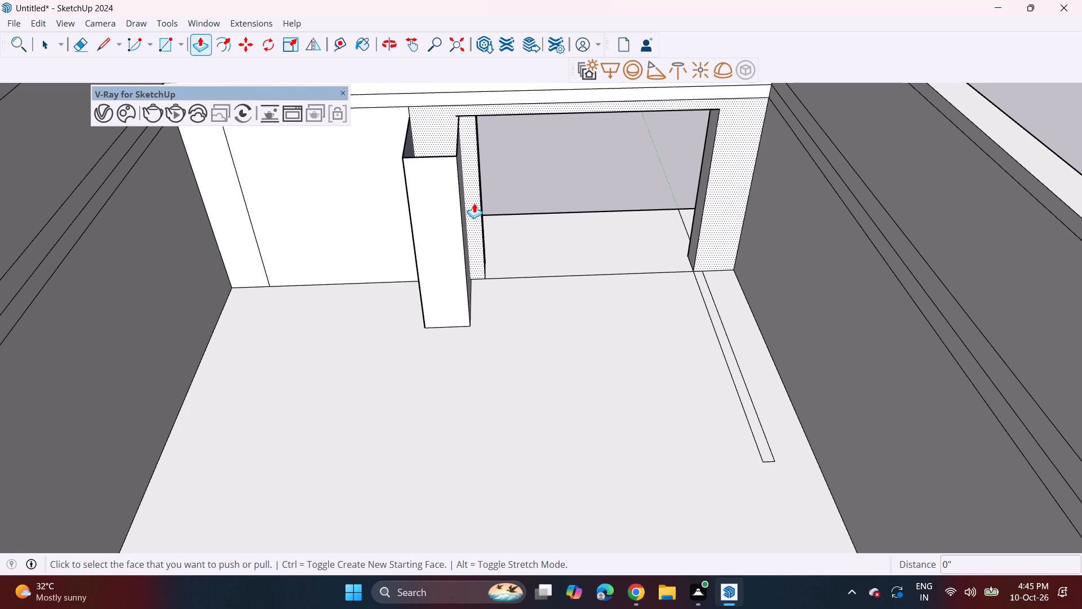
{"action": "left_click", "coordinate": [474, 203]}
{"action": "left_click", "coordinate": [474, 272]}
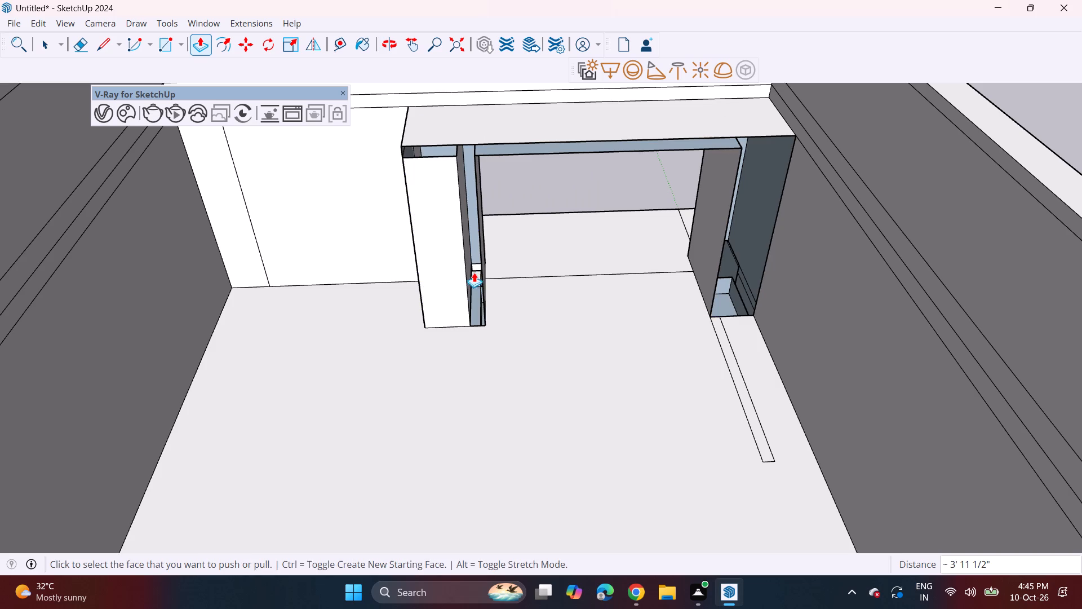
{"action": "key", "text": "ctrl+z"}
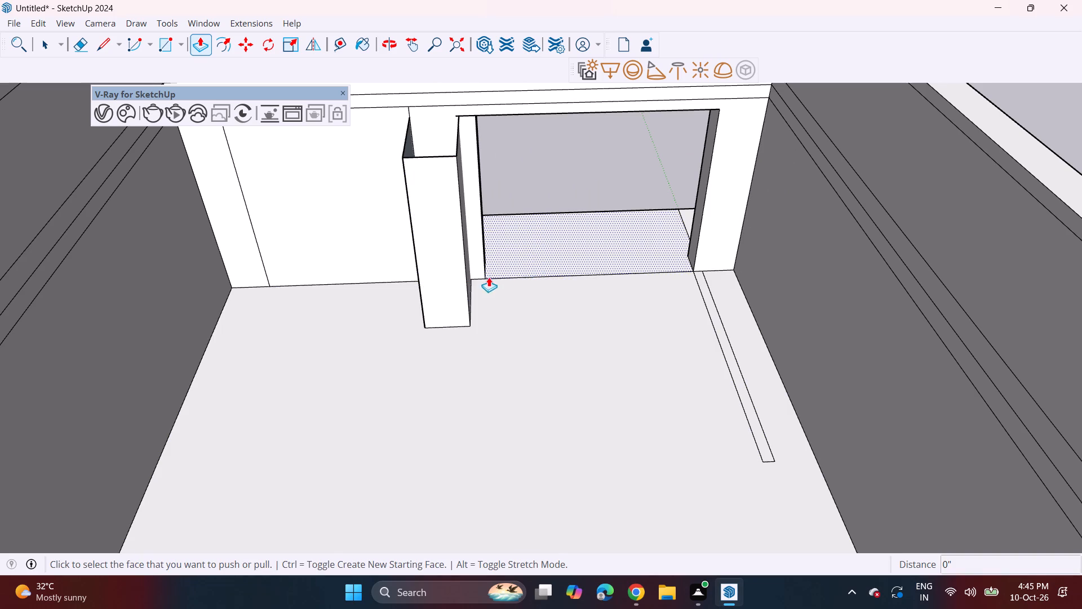
Push/pull the inner wall face around the second-floor opening 3' 10" into the room.
{"action": "left_click", "coordinate": [471, 230]}
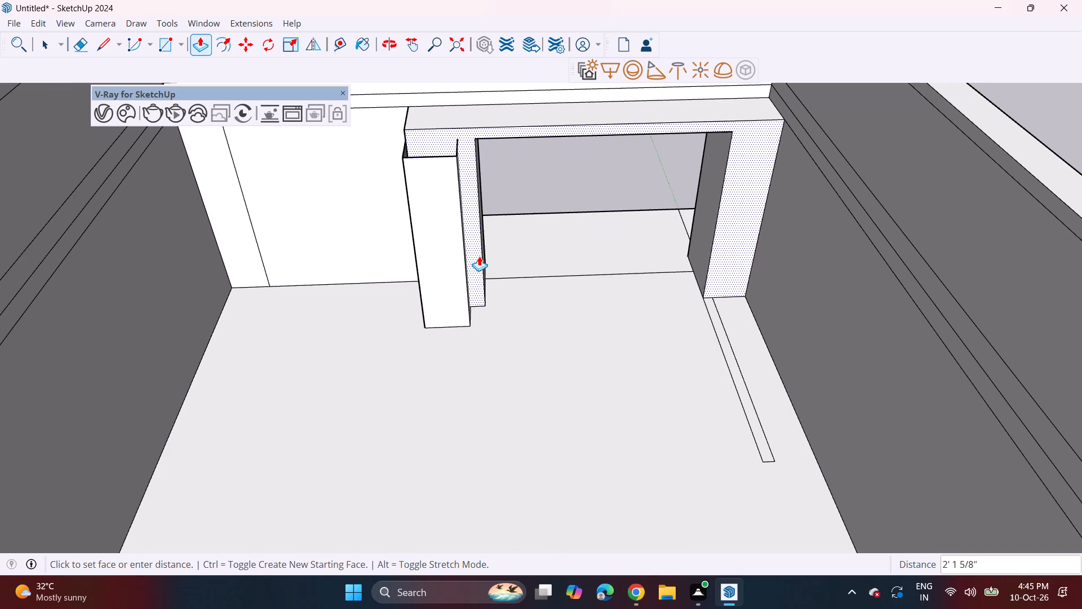
{"action": "left_click", "coordinate": [480, 274]}
Push/pull the side face of the second-floor opening's jamb farthest from the window bay 8 1/4" into the opening.
{"action": "middle_click_drag", "start_coordinate": [461, 285], "coordinate": [1071, 206]}
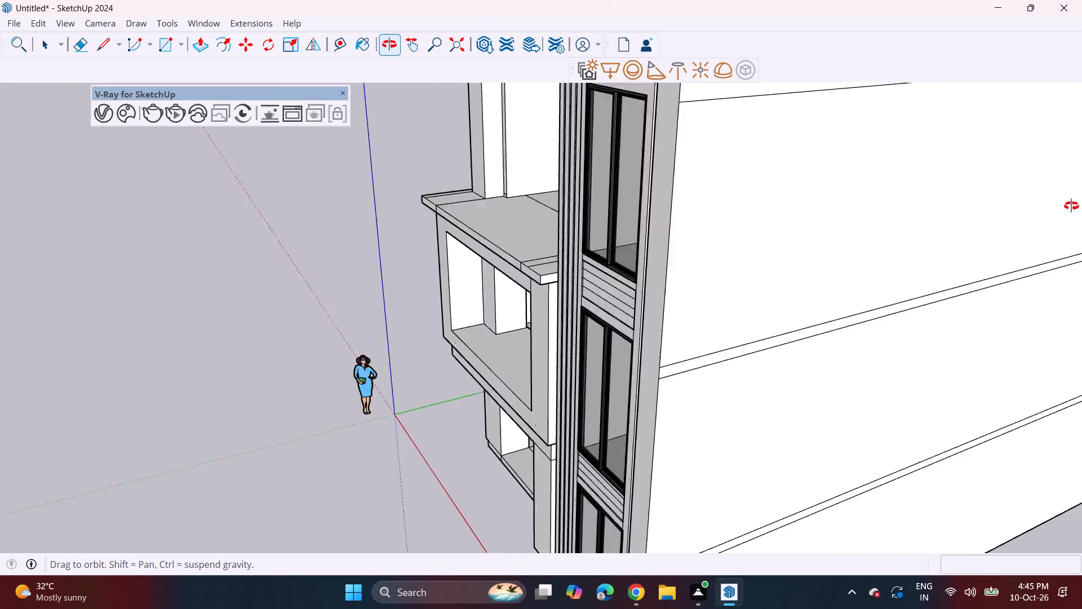
{"action": "middle_click_drag", "start_coordinate": [1071, 206], "coordinate": [1081, 115]}
{"action": "middle_click_drag", "start_coordinate": [393, 239], "coordinate": [738, 236]}
{"action": "middle_click_drag", "start_coordinate": [549, 242], "coordinate": [501, 323]}
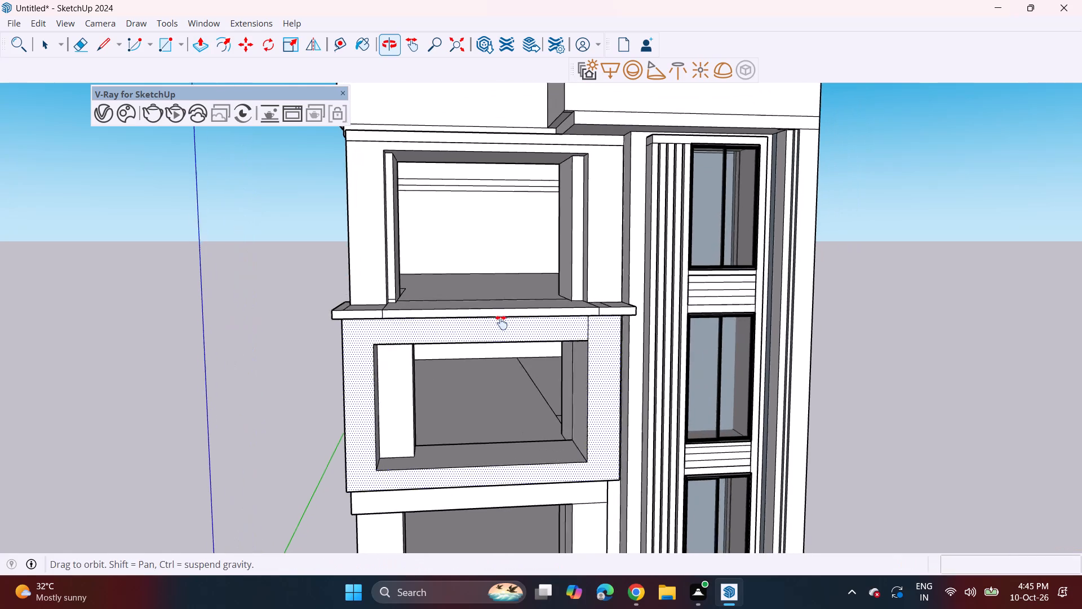
{"action": "middle_click_drag", "start_coordinate": [501, 323], "coordinate": [497, 323]}
{"action": "middle_click_drag", "start_coordinate": [481, 327], "coordinate": [459, 335]}
{"action": "middle_click", "coordinate": [459, 335]}
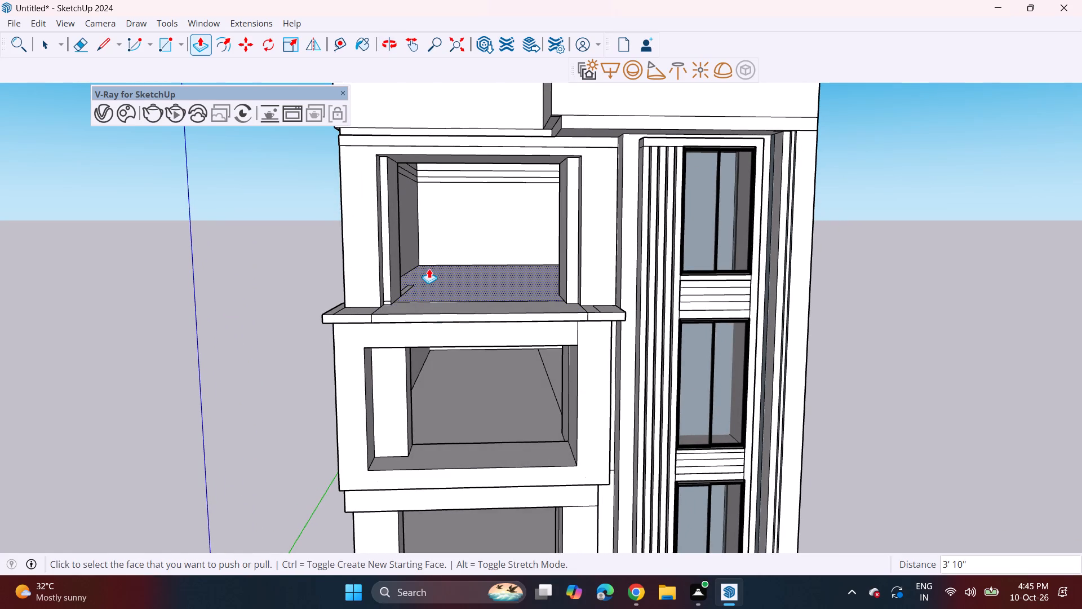
{"action": "scroll", "coordinate": [428, 249], "scroll_direction": "up", "scroll_amount": 4}
{"action": "left_click", "coordinate": [338, 285]}
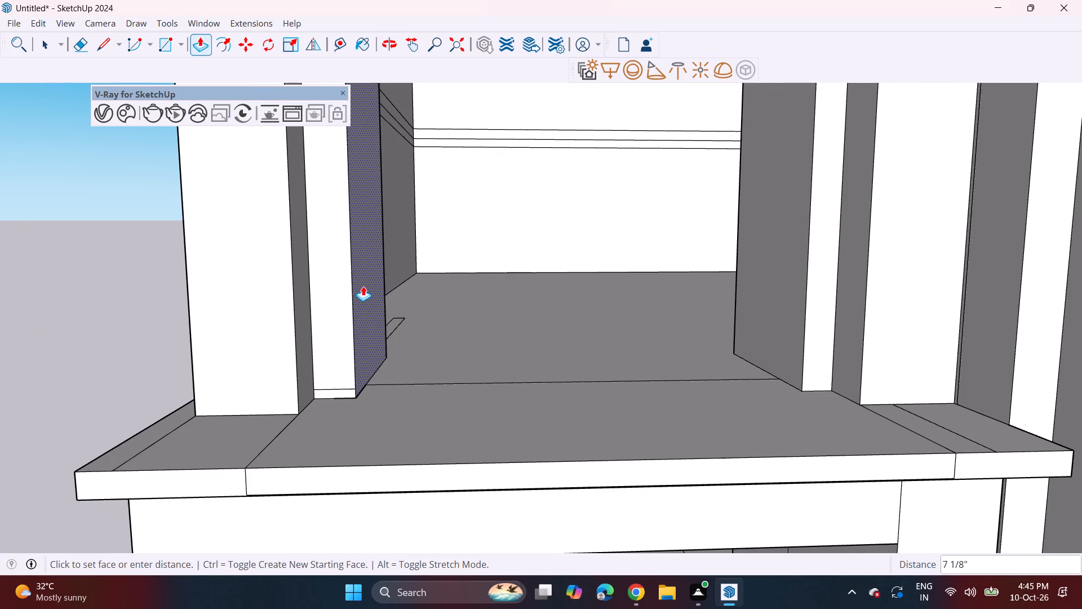
{"action": "left_click", "coordinate": [366, 288]}
Examine the widened second-floor jamb against the first-floor opening and the rest of the front elevation.
{"action": "scroll", "coordinate": [392, 284], "scroll_direction": "down", "scroll_amount": 7}
{"action": "middle_click_drag", "start_coordinate": [442, 305], "coordinate": [442, 292]}
{"action": "scroll", "coordinate": [442, 292], "scroll_direction": "down", "scroll_amount": 3}
{"action": "middle_click_drag", "start_coordinate": [434, 414], "coordinate": [453, 400]}
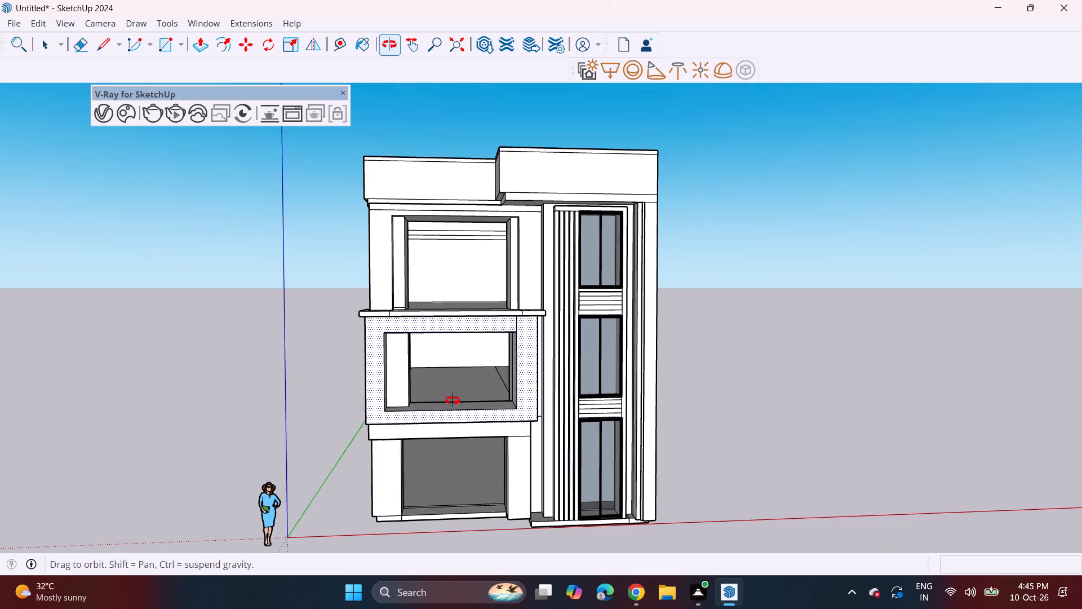
{"action": "middle_click_drag", "start_coordinate": [453, 400], "coordinate": [453, 400]}
{"action": "scroll", "coordinate": [505, 251], "scroll_direction": "up", "scroll_amount": 3}
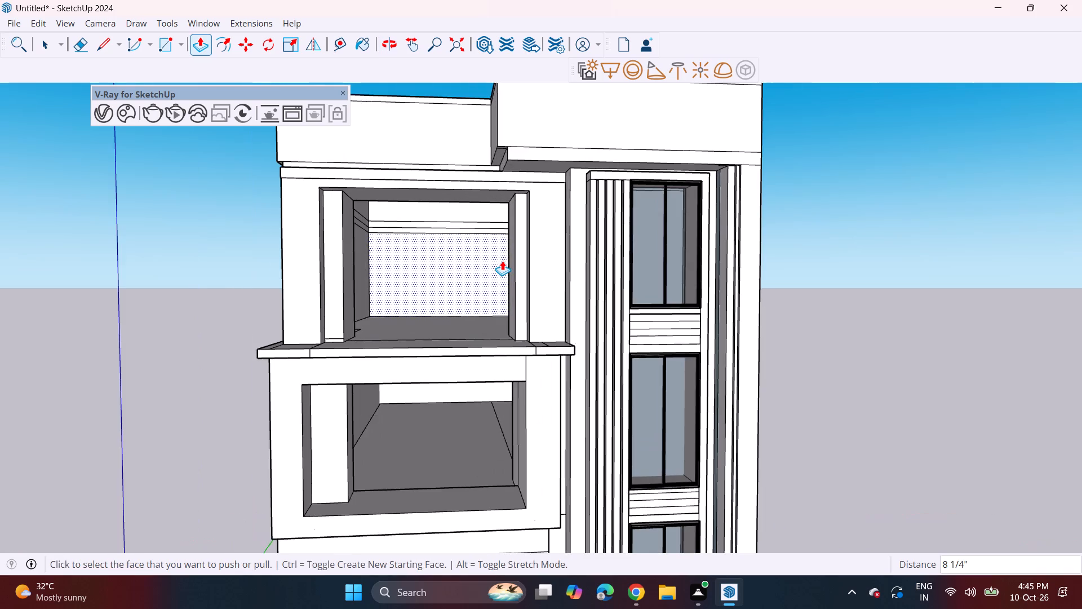
{"action": "scroll", "coordinate": [502, 261], "scroll_direction": "down", "scroll_amount": 2}
{"action": "middle_click", "coordinate": [469, 267]}
{"action": "scroll", "coordinate": [469, 267], "scroll_direction": "up", "scroll_amount": 4}
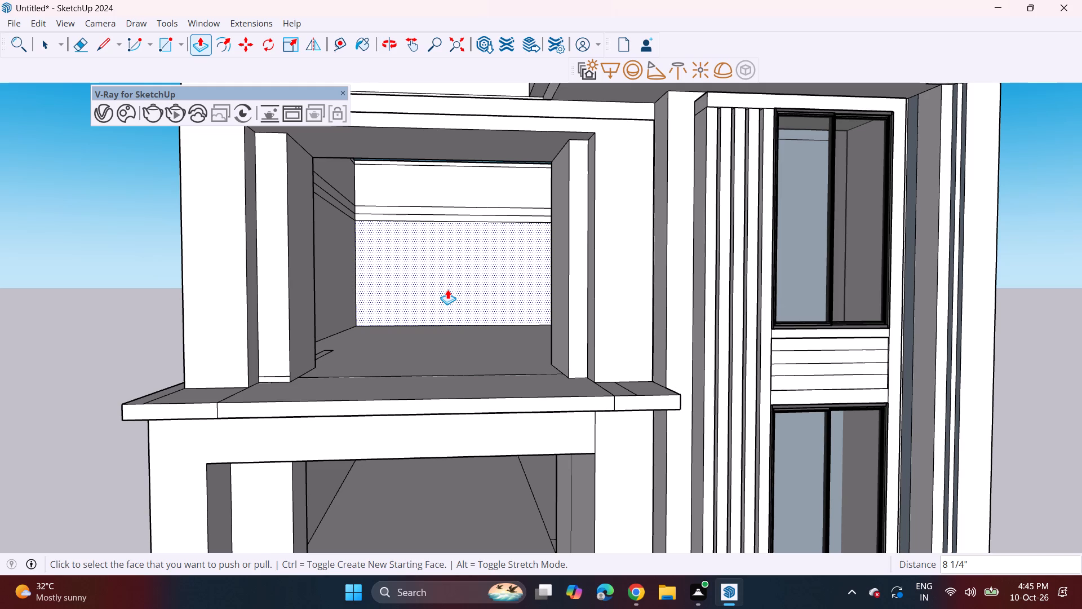
{"action": "scroll", "coordinate": [355, 303], "scroll_direction": "down", "scroll_amount": 4}
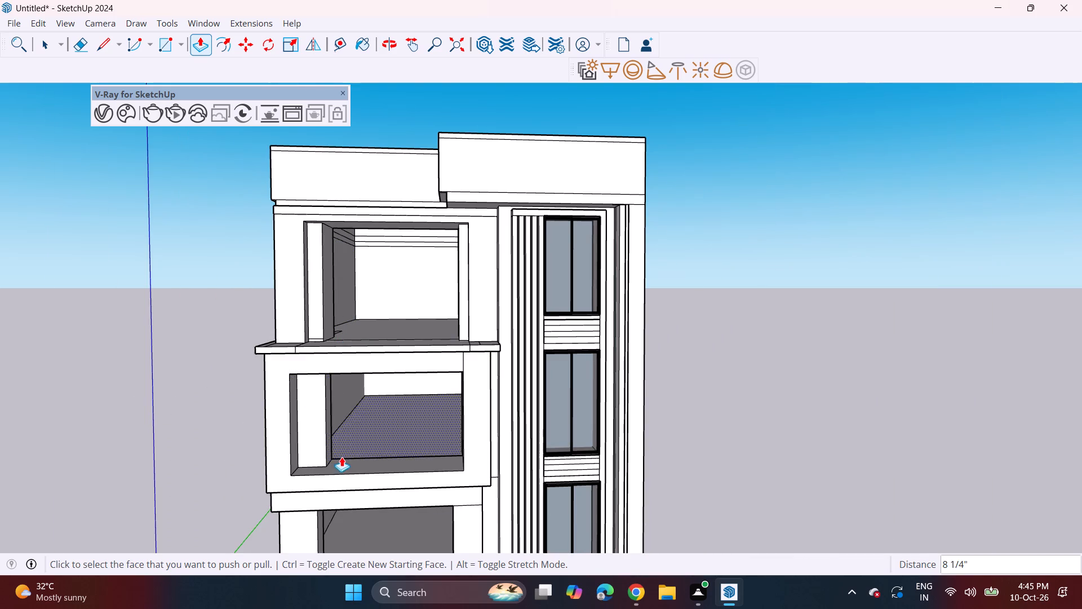
Import the curtained four-panel window model 12 from the Downloads folder and place it beside the building.
{"action": "middle_click_drag", "start_coordinate": [342, 457], "coordinate": [349, 454]}
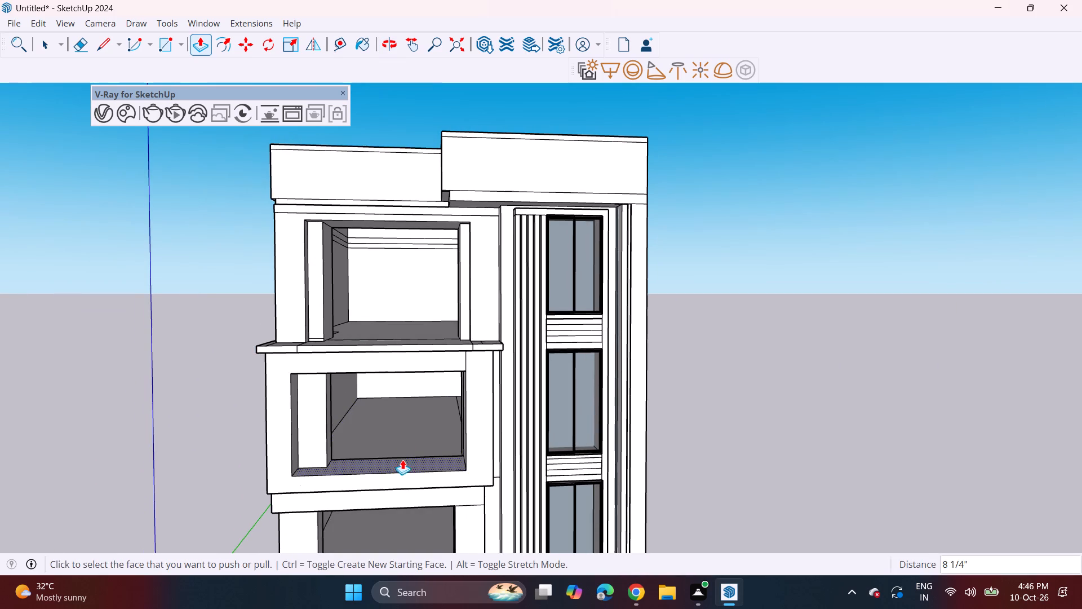
{"action": "middle_click_drag", "start_coordinate": [402, 460], "coordinate": [398, 386], "text": "shift"}
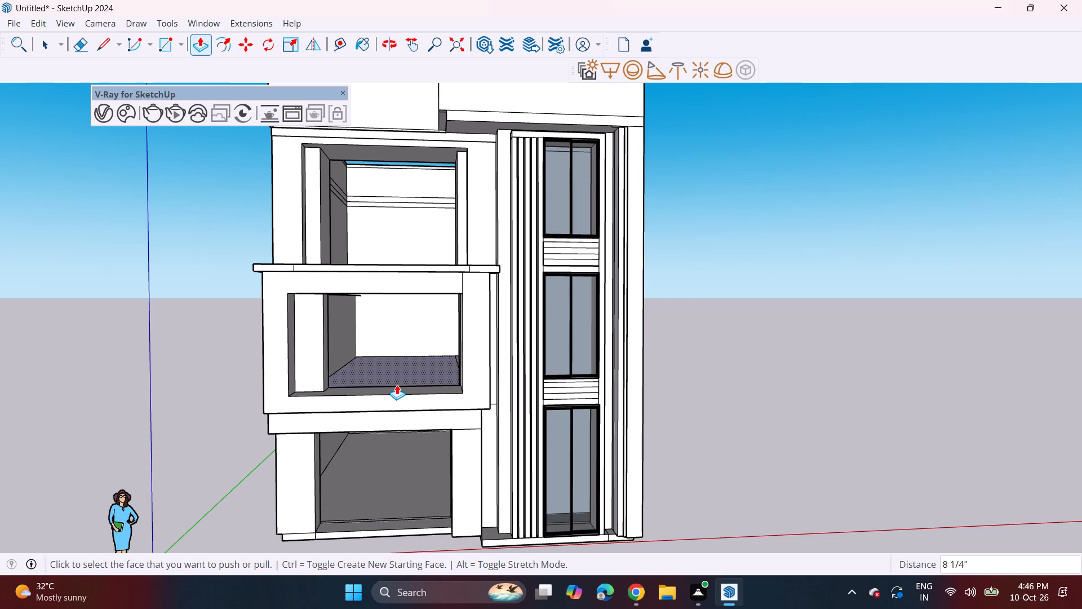
{"action": "left_click", "coordinate": [12, 20]}
{"action": "left_click", "coordinate": [73, 228]}
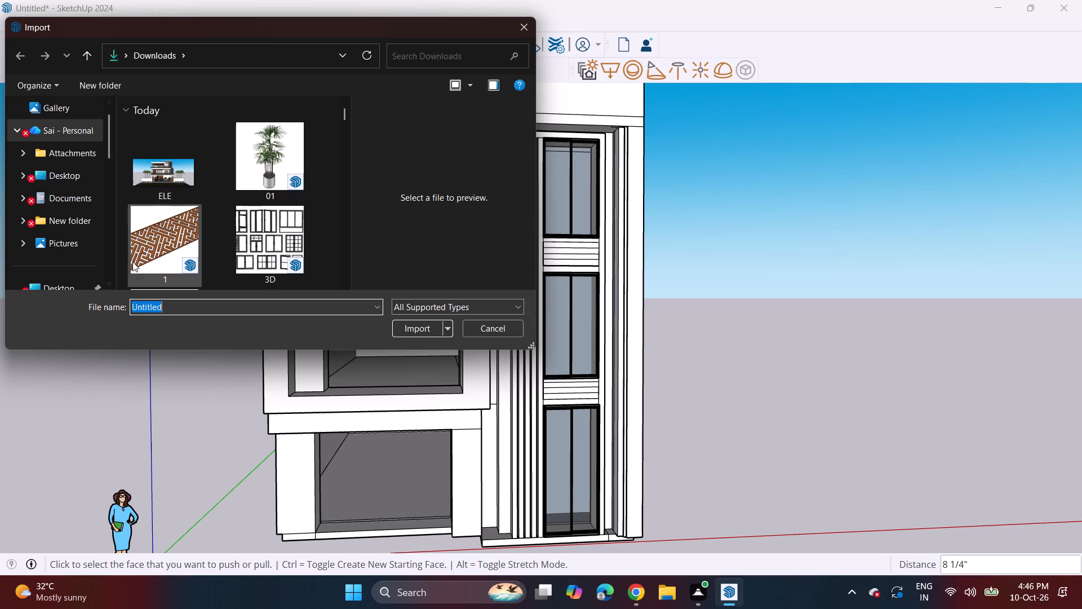
{"action": "scroll", "coordinate": [216, 225], "scroll_direction": "down", "scroll_amount": 2}
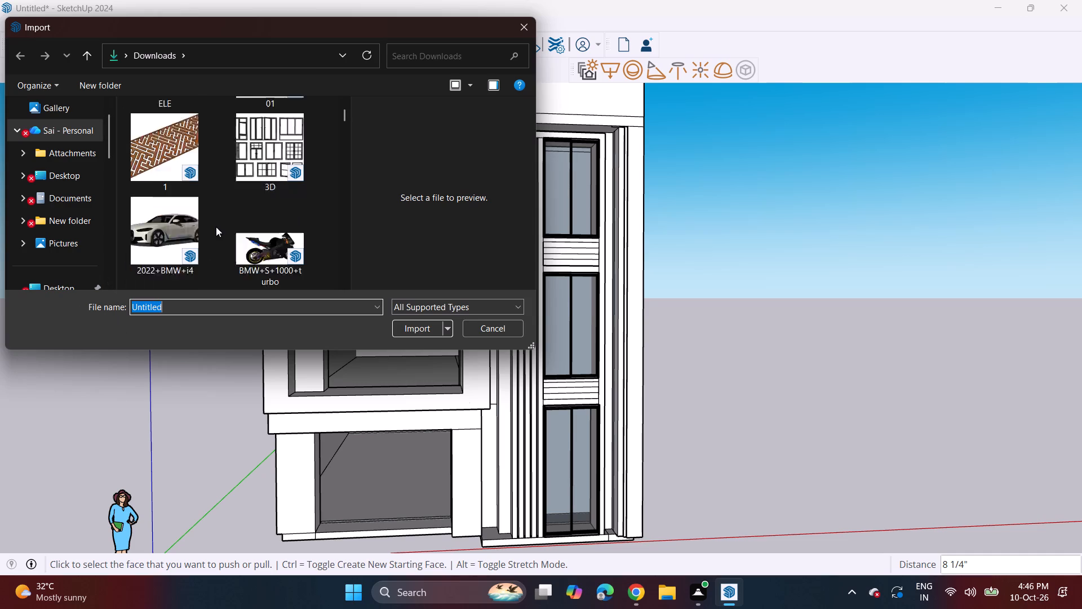
{"action": "scroll", "coordinate": [216, 227], "scroll_direction": "down", "scroll_amount": 5}
{"action": "scroll", "coordinate": [263, 205], "scroll_direction": "down", "scroll_amount": 17}
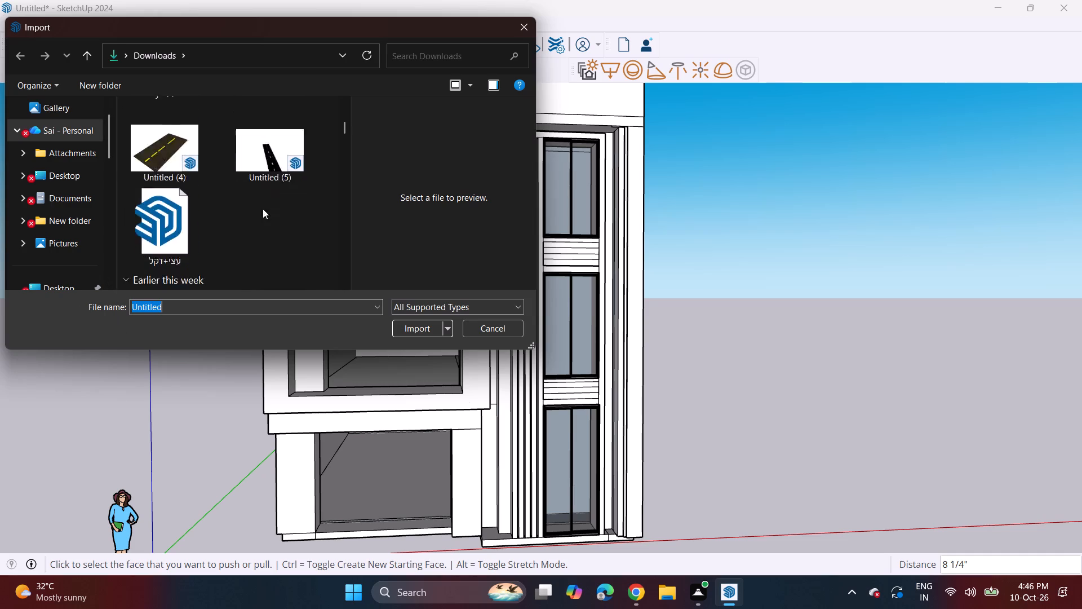
{"action": "scroll", "coordinate": [263, 210], "scroll_direction": "down", "scroll_amount": 13}
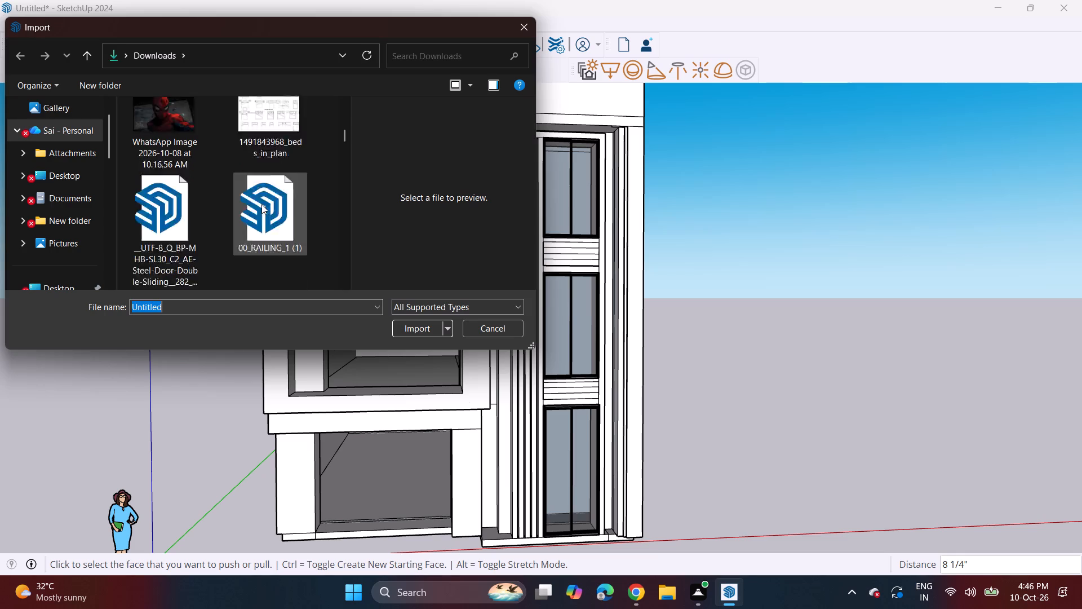
{"action": "scroll", "coordinate": [261, 204], "scroll_direction": "down", "scroll_amount": 2}
{"action": "scroll", "coordinate": [267, 199], "scroll_direction": "up", "scroll_amount": 1}
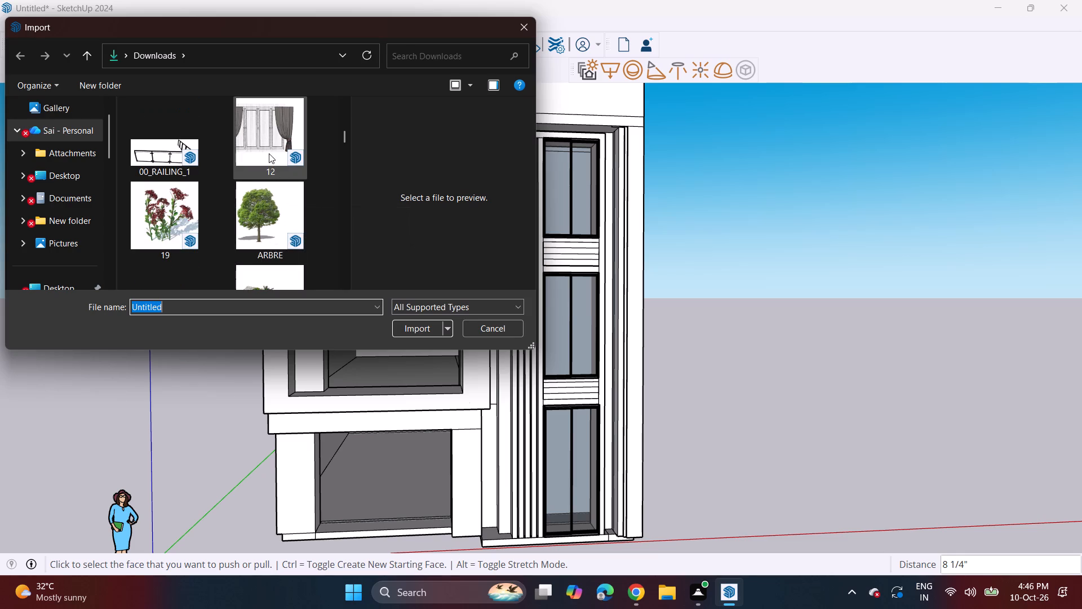
{"action": "left_click", "coordinate": [269, 153]}
{"action": "left_click", "coordinate": [410, 324]}
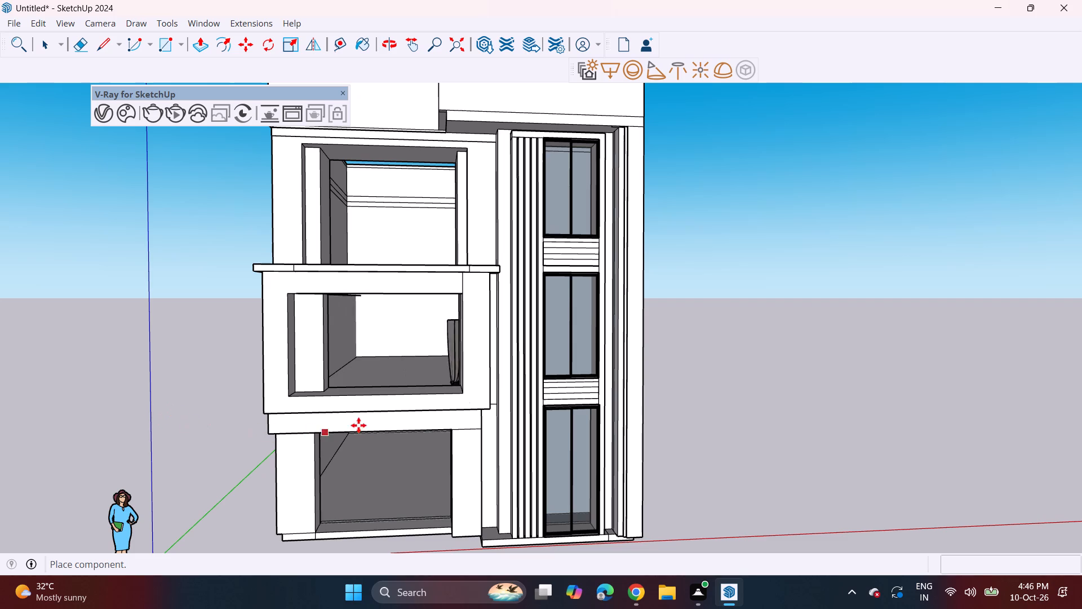
{"action": "left_click", "coordinate": [590, 467]}
Move the curtained window by its upper outer corner into the middle-storey opening, against the upper corner nearest the window bay.
{"action": "middle_click_drag", "start_coordinate": [914, 422], "coordinate": [818, 442]}
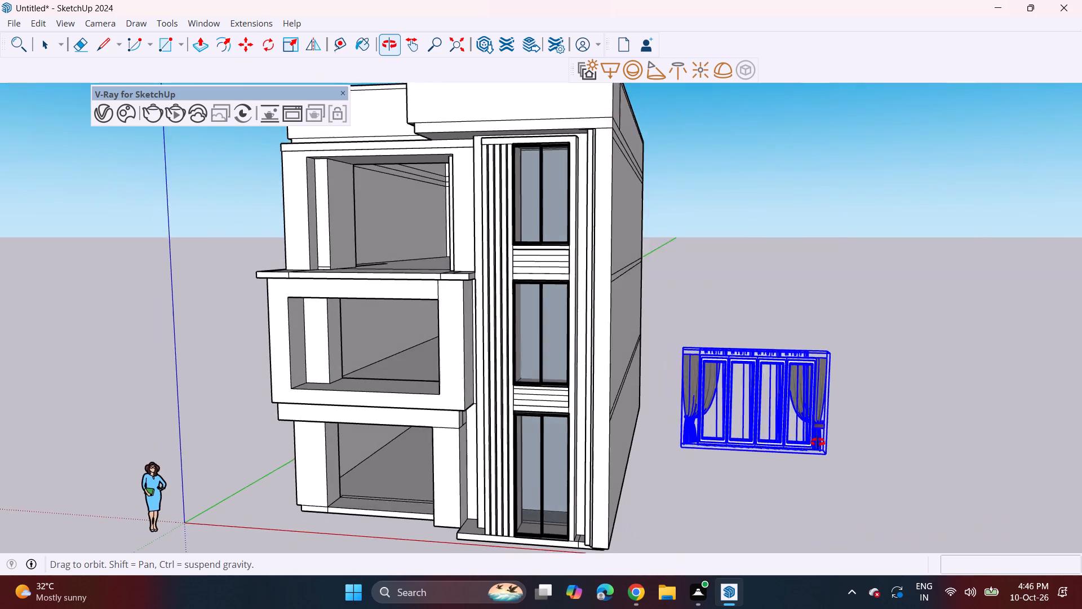
{"action": "middle_click_drag", "start_coordinate": [818, 442], "coordinate": [817, 439]}
{"action": "scroll", "coordinate": [835, 443], "scroll_direction": "up", "scroll_amount": 5}
{"action": "middle_click_drag", "start_coordinate": [831, 468], "coordinate": [148, 418]}
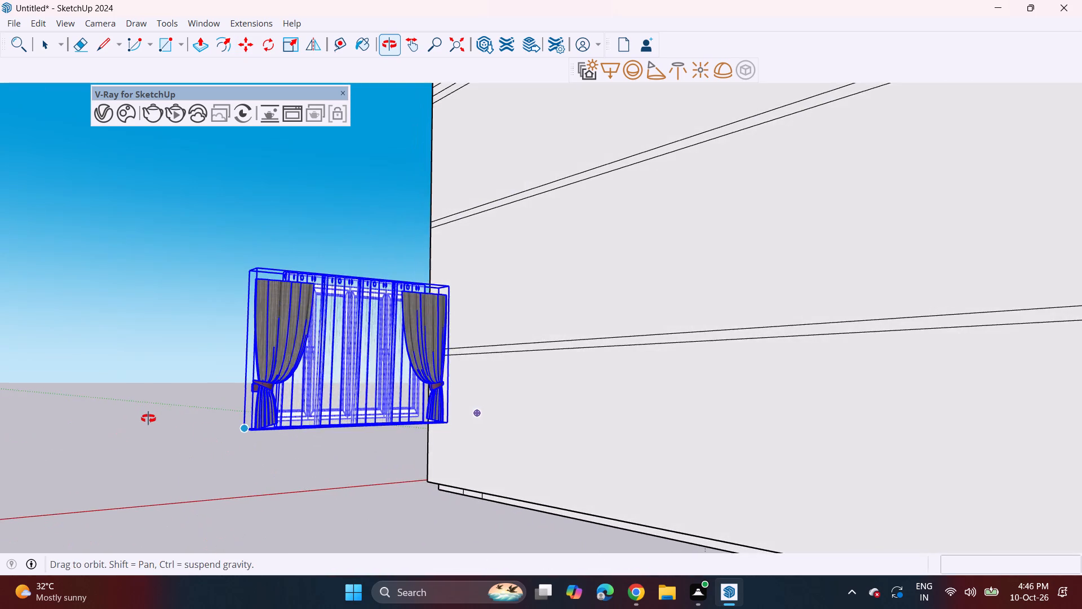
{"action": "middle_click_drag", "start_coordinate": [148, 418], "coordinate": [843, 456]}
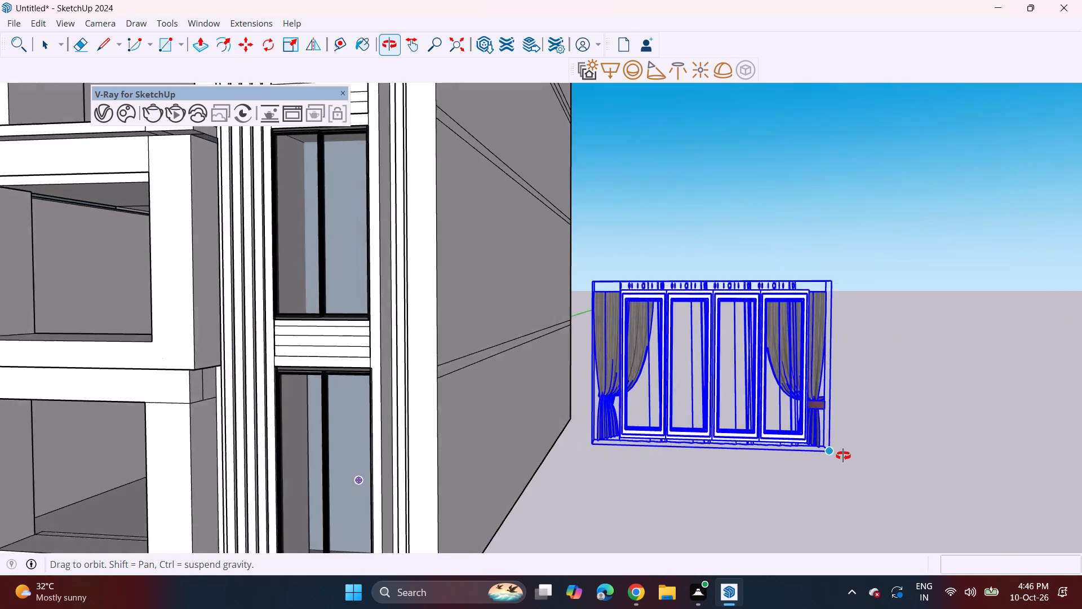
{"action": "middle_click_drag", "start_coordinate": [843, 456], "coordinate": [846, 453]}
{"action": "key", "text": "m"}
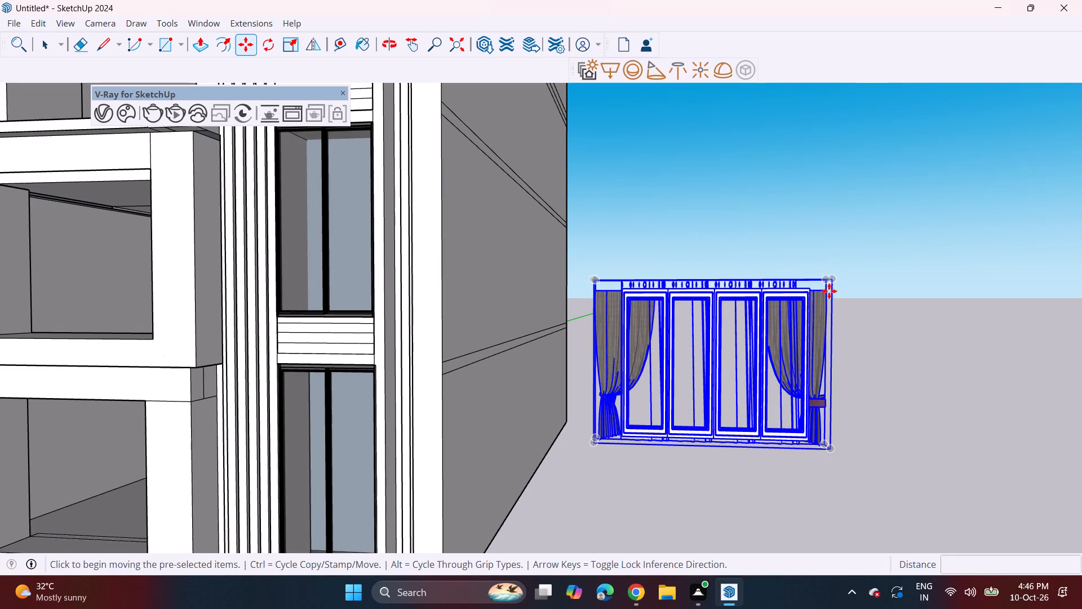
{"action": "left_click", "coordinate": [834, 280]}
{"action": "middle_click_drag", "start_coordinate": [277, 246], "coordinate": [393, 241]}
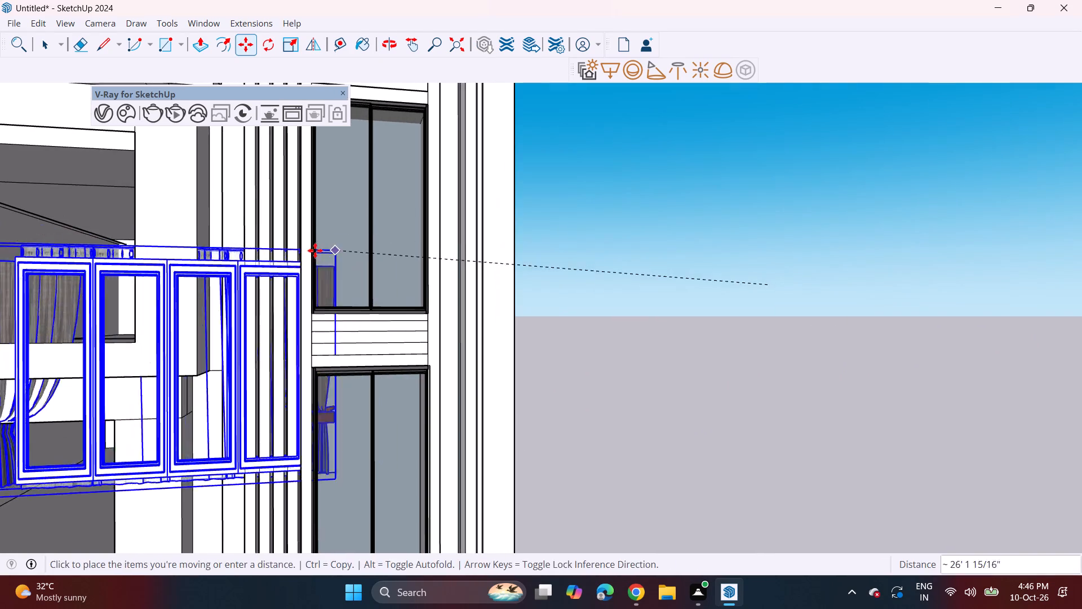
{"action": "middle_click_drag", "start_coordinate": [266, 239], "coordinate": [609, 307], "text": "shift"}
{"action": "scroll", "coordinate": [471, 215], "scroll_direction": "up", "scroll_amount": 1}
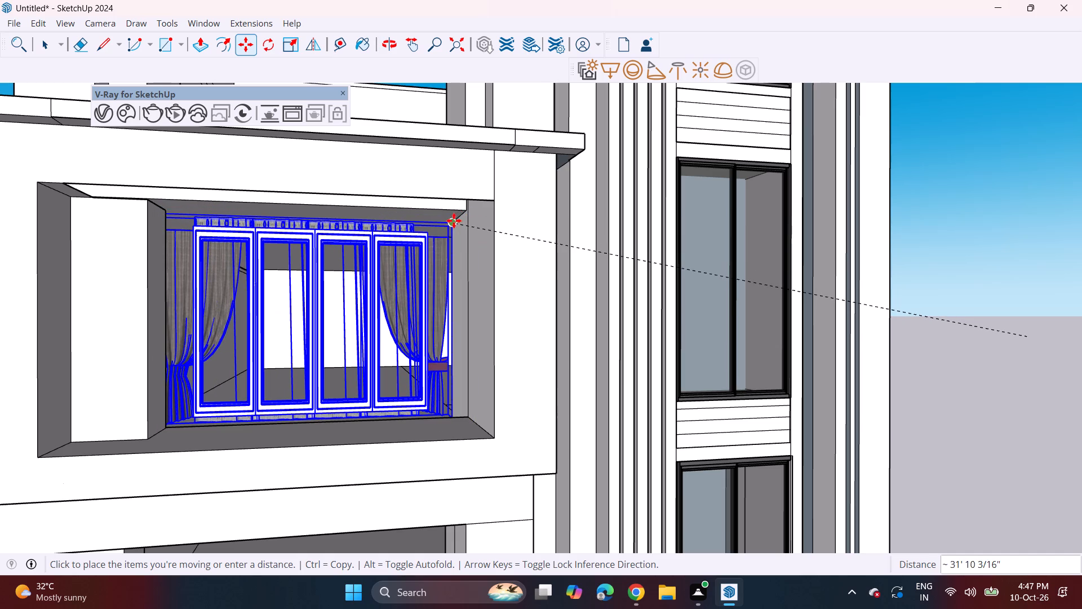
{"action": "left_click", "coordinate": [447, 223]}
Scale the curtained window uniformly by about 1.08 from its upper corner nearest the window bay.
{"action": "scroll", "coordinate": [430, 264], "scroll_direction": "up", "scroll_amount": 1}
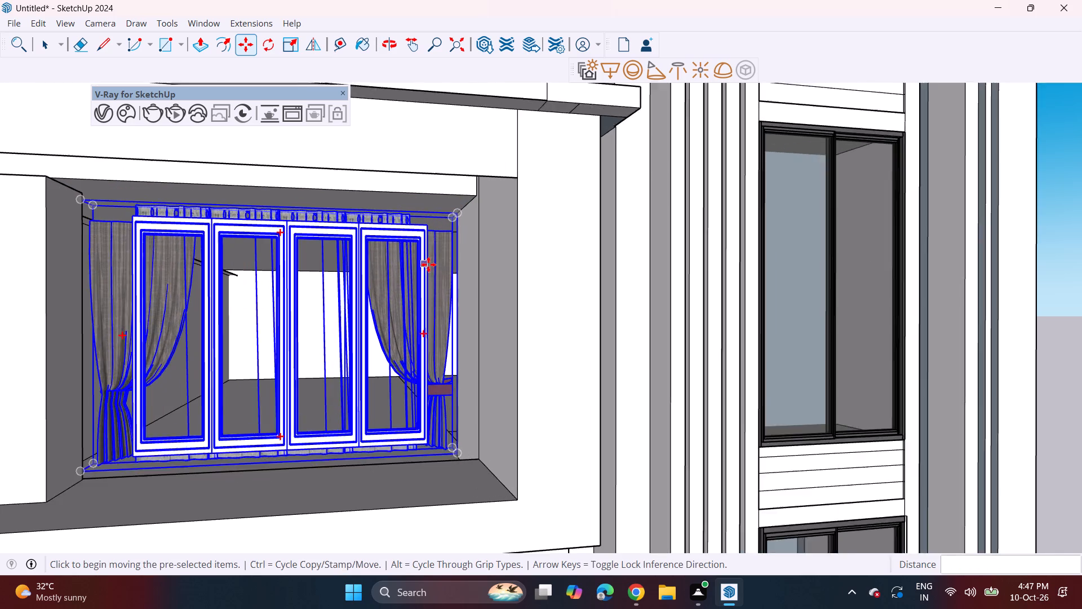
{"action": "scroll", "coordinate": [428, 264], "scroll_direction": "up", "scroll_amount": 3}
{"action": "key", "text": "space"}
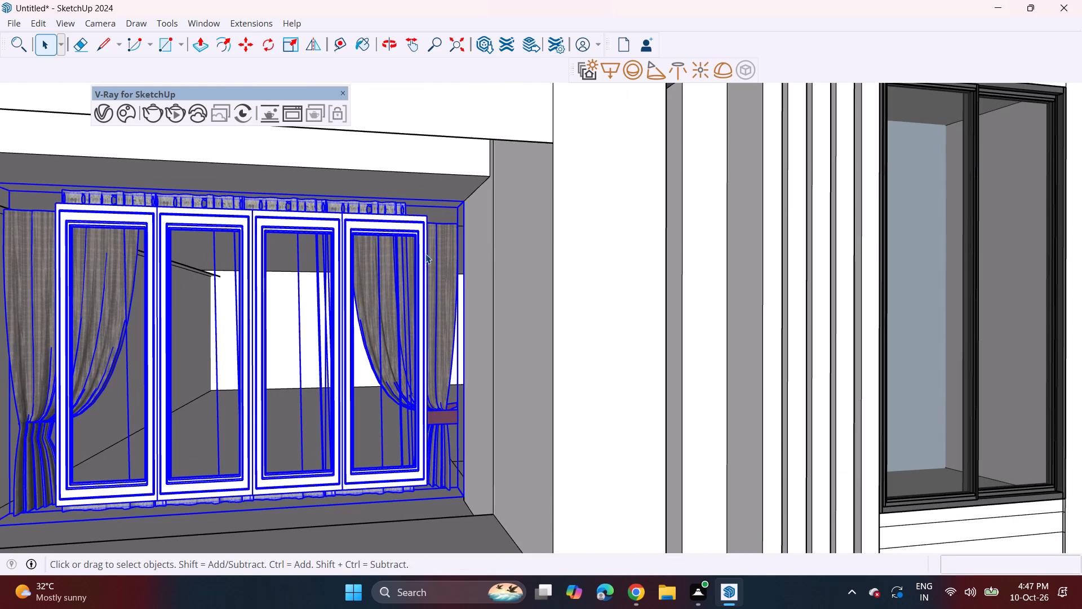
{"action": "key", "text": "m"}
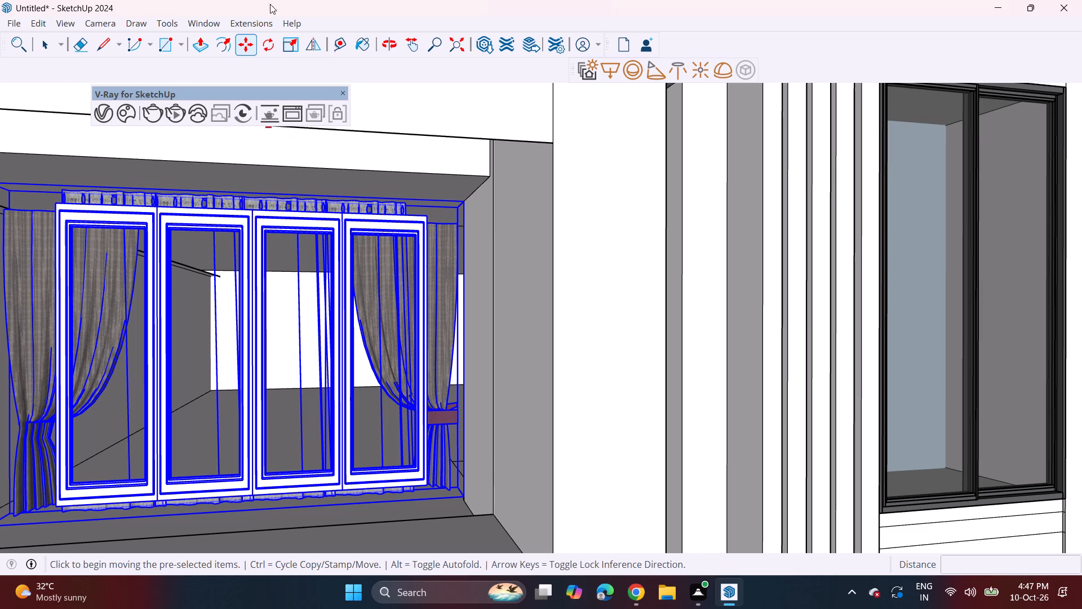
{"action": "left_click", "coordinate": [286, 49]}
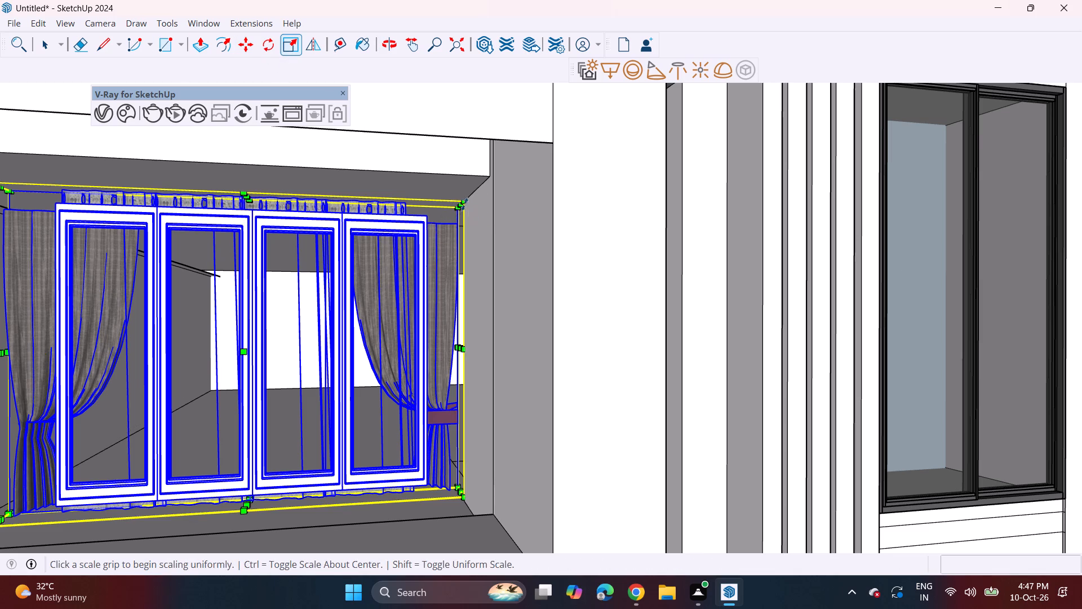
{"action": "left_click", "coordinate": [464, 202]}
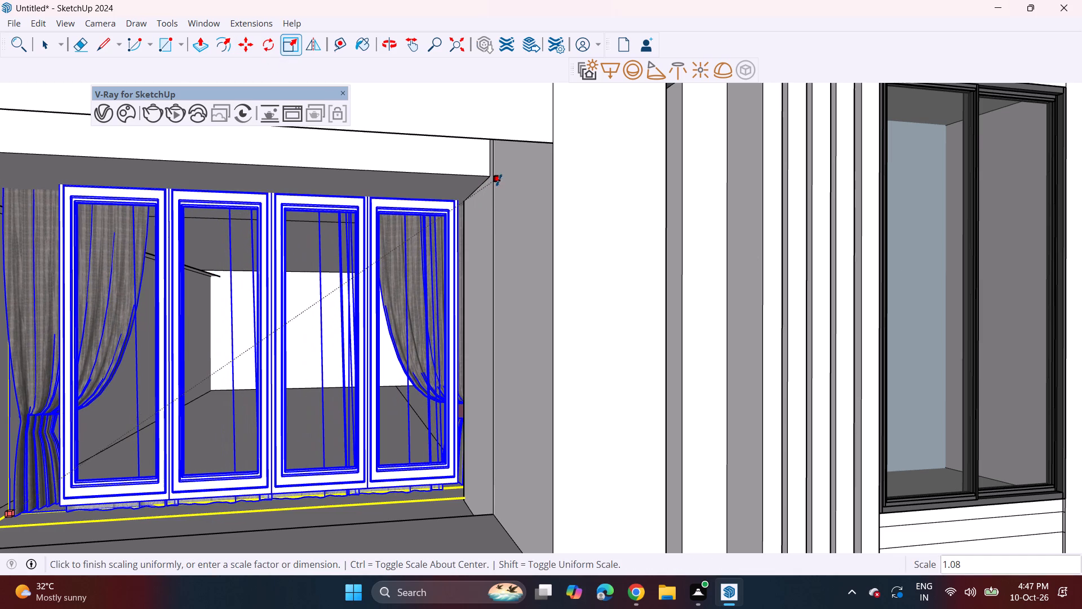
{"action": "left_click", "coordinate": [500, 178]}
Scale the curtained window uniformly by about 1.12 from its lower corner farthest from the window bay to fill the opening.
{"action": "middle_click_drag", "start_coordinate": [285, 284], "coordinate": [330, 312]}
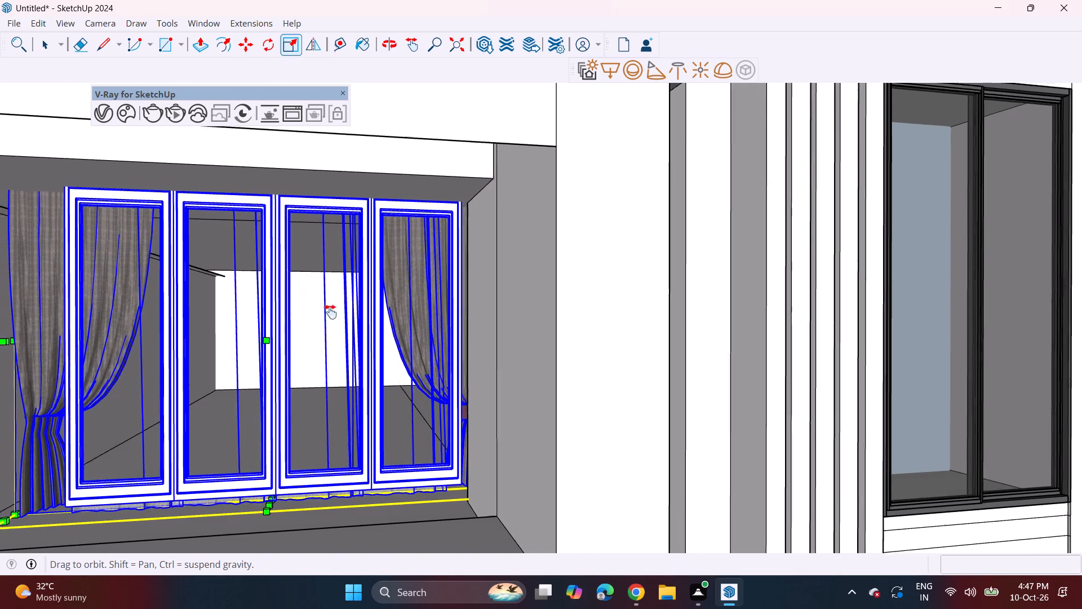
{"action": "middle_click_drag", "start_coordinate": [330, 312], "coordinate": [398, 324]}
{"action": "middle_click_drag", "start_coordinate": [163, 235], "coordinate": [109, 221]}
{"action": "middle_click_drag", "start_coordinate": [173, 230], "coordinate": [176, 231]}
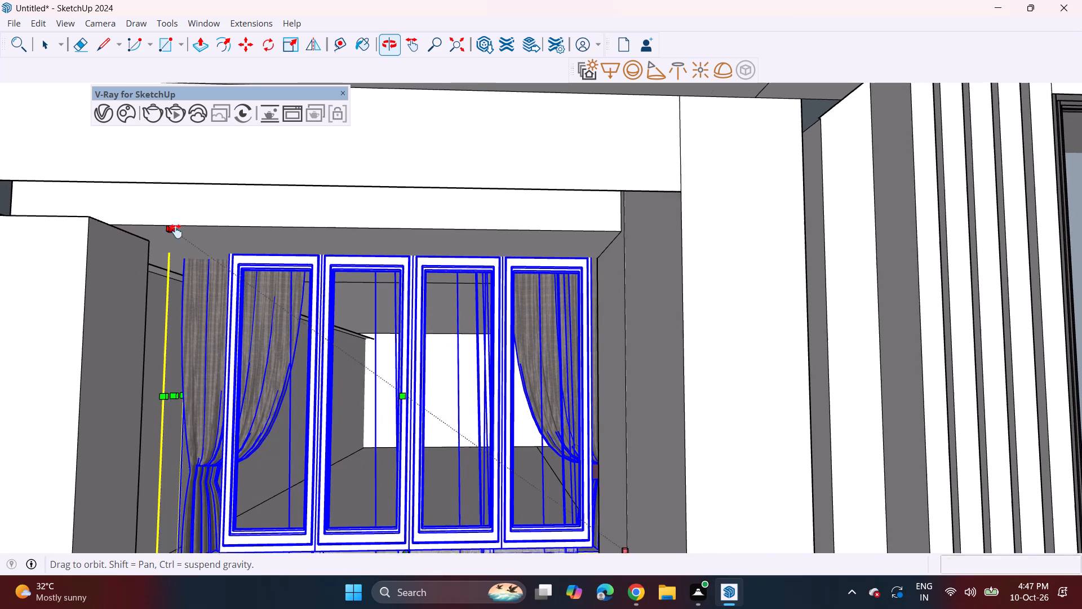
{"action": "middle_click_drag", "start_coordinate": [176, 231], "coordinate": [237, 276]}
{"action": "middle_click_drag", "start_coordinate": [282, 450], "coordinate": [289, 272]}
{"action": "scroll", "coordinate": [282, 450], "scroll_direction": "up", "scroll_amount": 1}
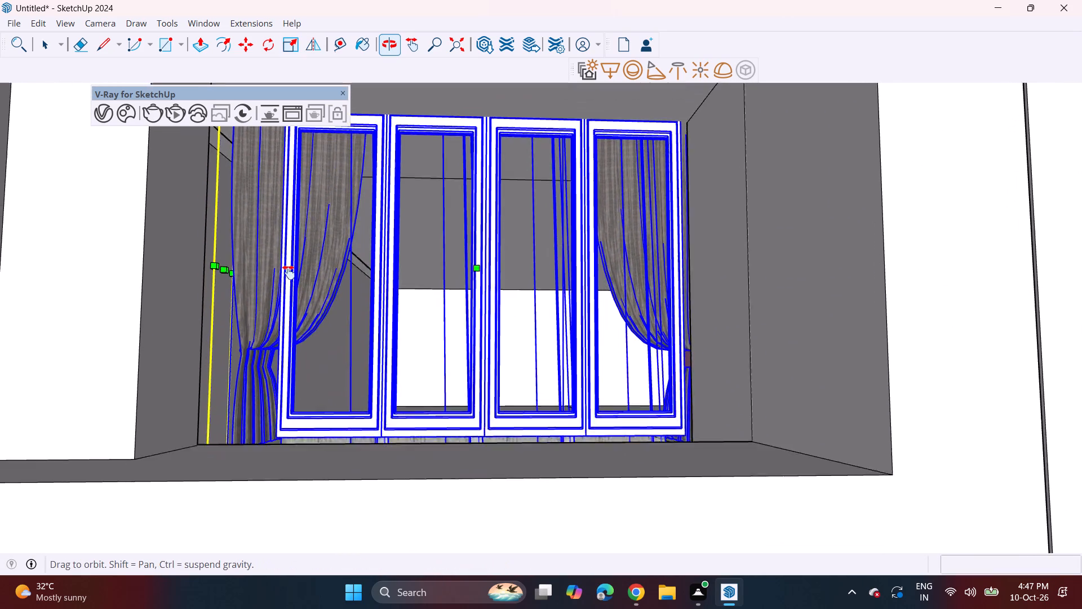
{"action": "middle_click_drag", "start_coordinate": [289, 272], "coordinate": [281, 360]}
{"action": "left_click", "coordinate": [201, 541]}
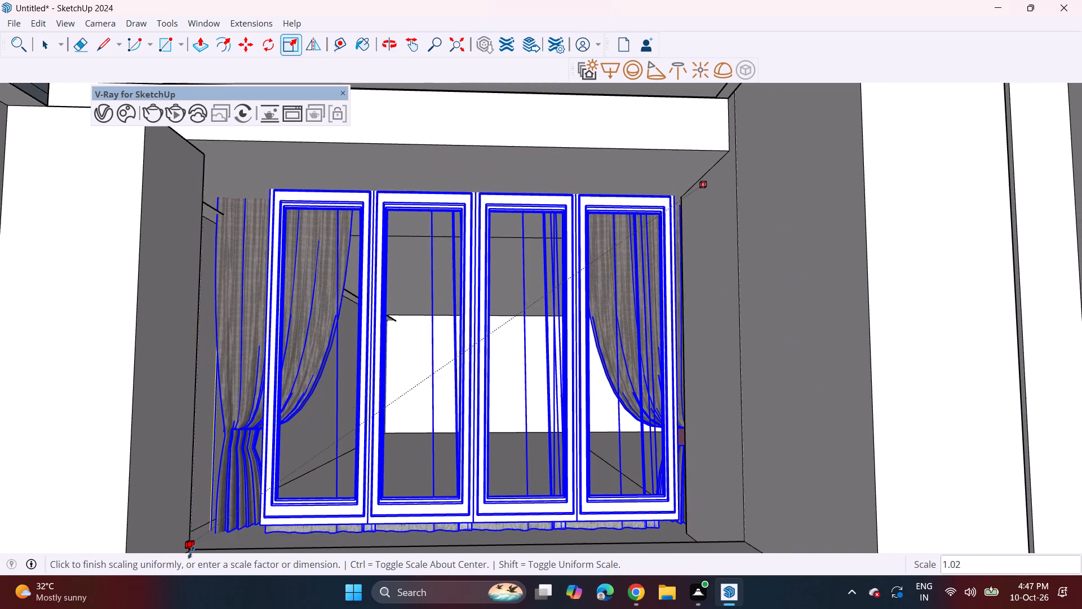
{"action": "middle_click_drag", "start_coordinate": [211, 520], "coordinate": [270, 444], "text": "shift"}
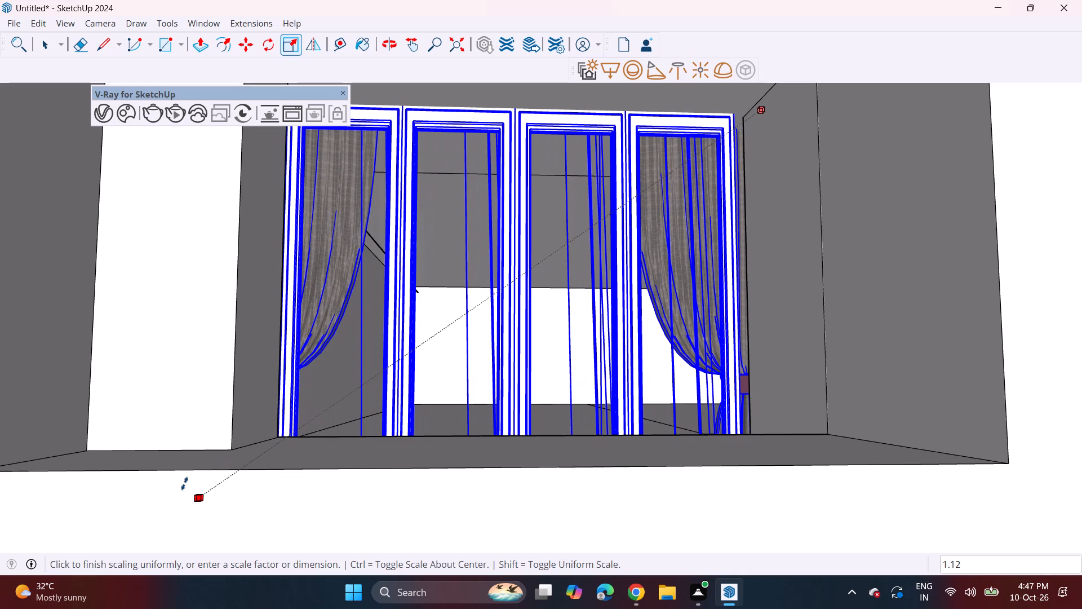
{"action": "left_click", "coordinate": [186, 480]}
Shorten the curtained window vertically from its bottom edge to the opening's sill line.
{"action": "middle_click_drag", "start_coordinate": [396, 422], "coordinate": [345, 240], "text": "shift"}
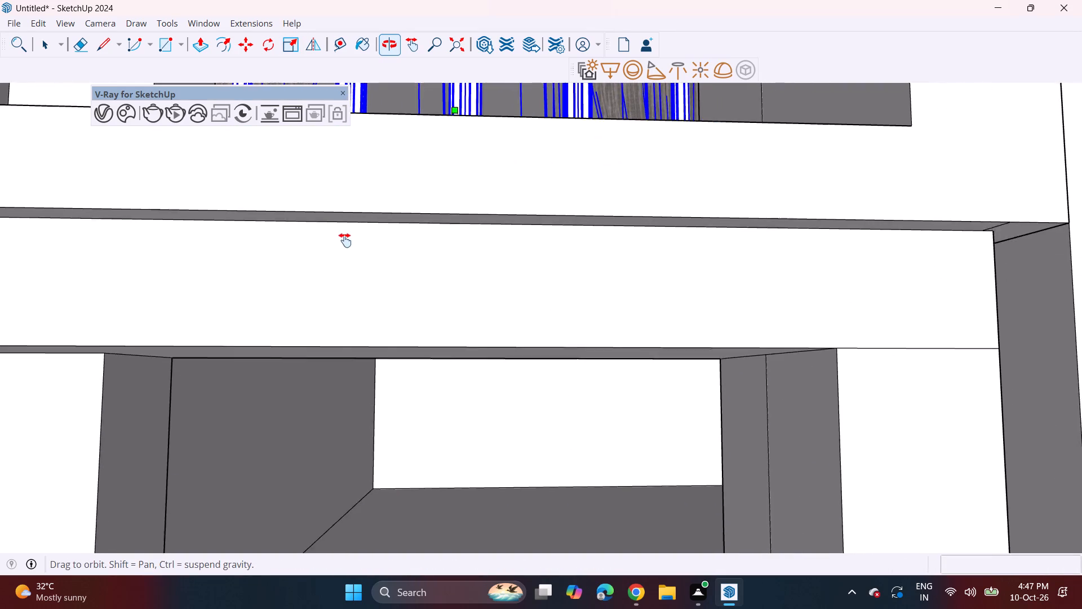
{"action": "middle_click_drag", "start_coordinate": [345, 240], "coordinate": [354, 363], "text": "shift"}
{"action": "middle_click_drag", "start_coordinate": [476, 342], "coordinate": [461, 416]}
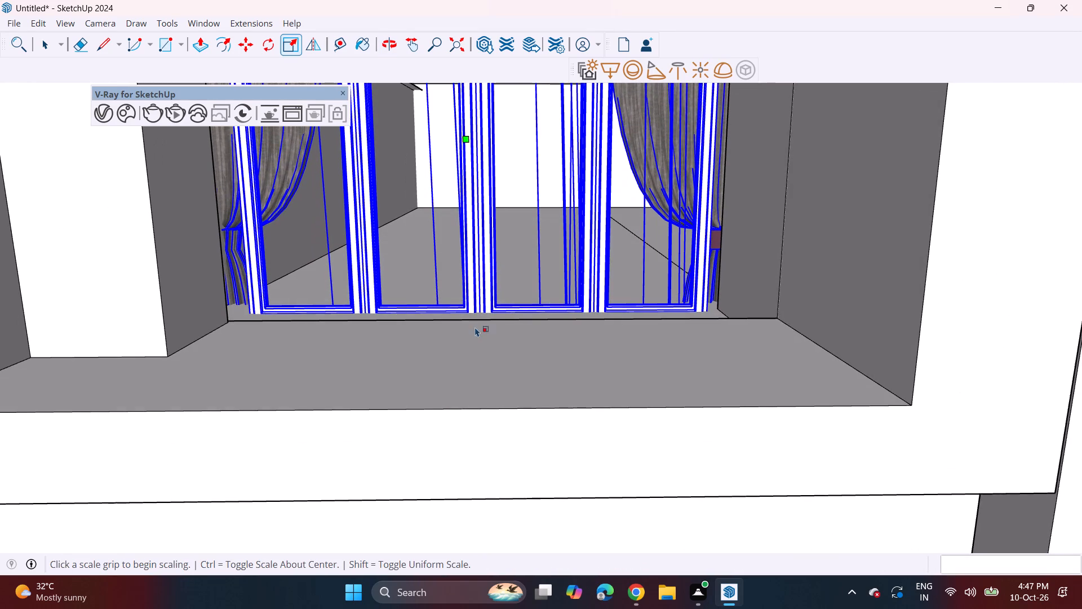
{"action": "left_click", "coordinate": [477, 343]}
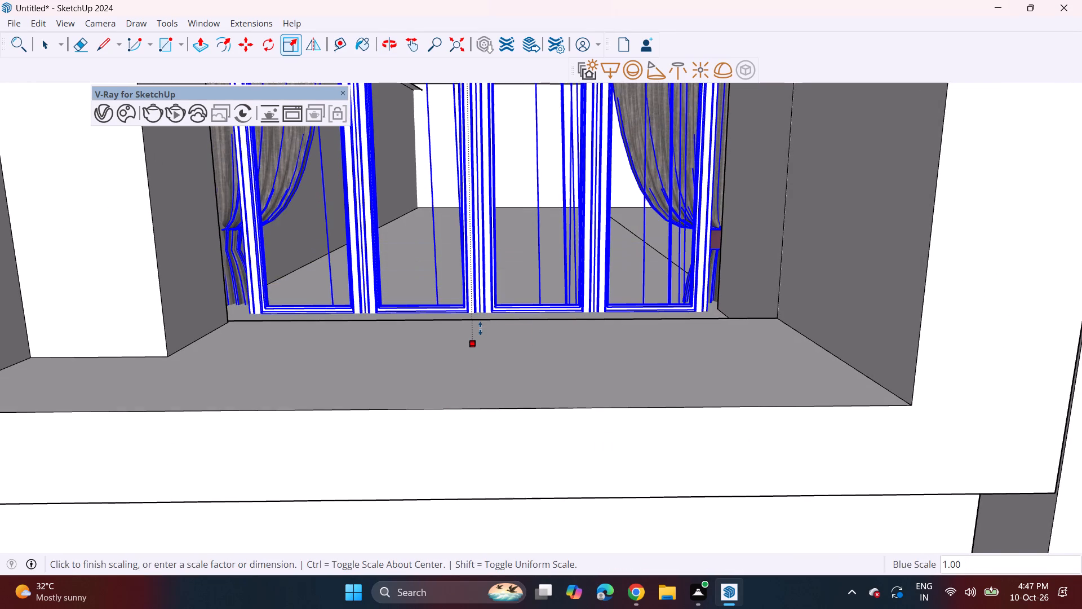
{"action": "left_click", "coordinate": [481, 319]}
Stretch the curtained window vertically from its bottom edge by about 1.08 toward the opening's sill.
{"action": "middle_click_drag", "start_coordinate": [488, 290], "coordinate": [467, 263]}
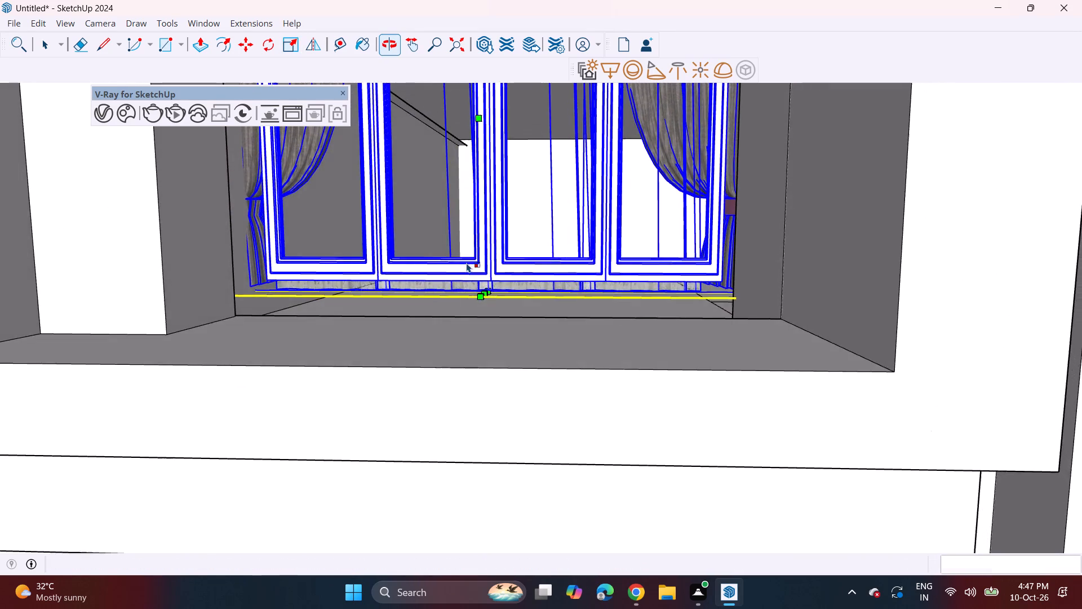
{"action": "scroll", "coordinate": [484, 285], "scroll_direction": "up", "scroll_amount": 8}
{"action": "left_click", "coordinate": [487, 301]}
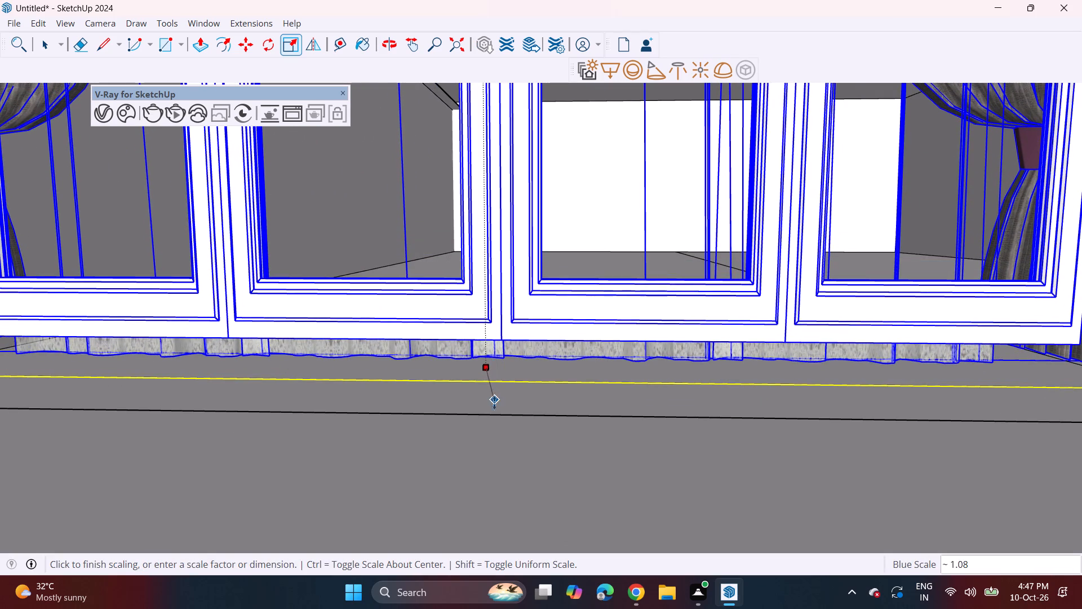
{"action": "middle_click_drag", "start_coordinate": [509, 370], "coordinate": [500, 365]}
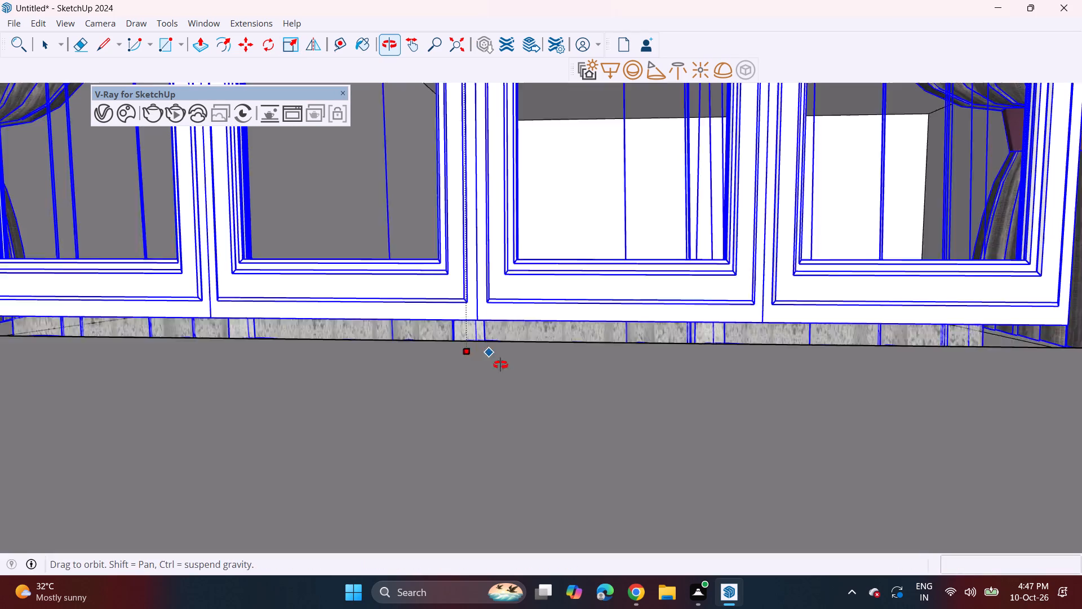
{"action": "middle_click_drag", "start_coordinate": [500, 365], "coordinate": [507, 383]}
{"action": "scroll", "coordinate": [503, 401], "scroll_direction": "up", "scroll_amount": 4}
{"action": "left_click", "coordinate": [494, 426]}
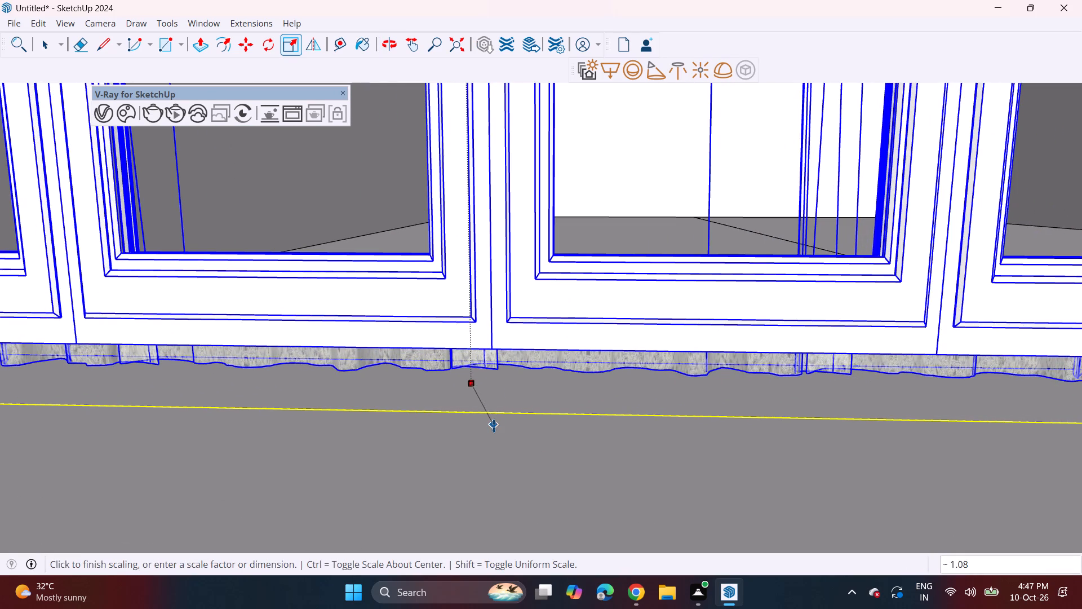
Rescale the curtained window's height from its bottom edge against the sill, finishing at a vertical scale of 1.00.
{"action": "scroll", "coordinate": [503, 359], "scroll_direction": "down", "scroll_amount": 4}
{"action": "left_click", "coordinate": [481, 373]}
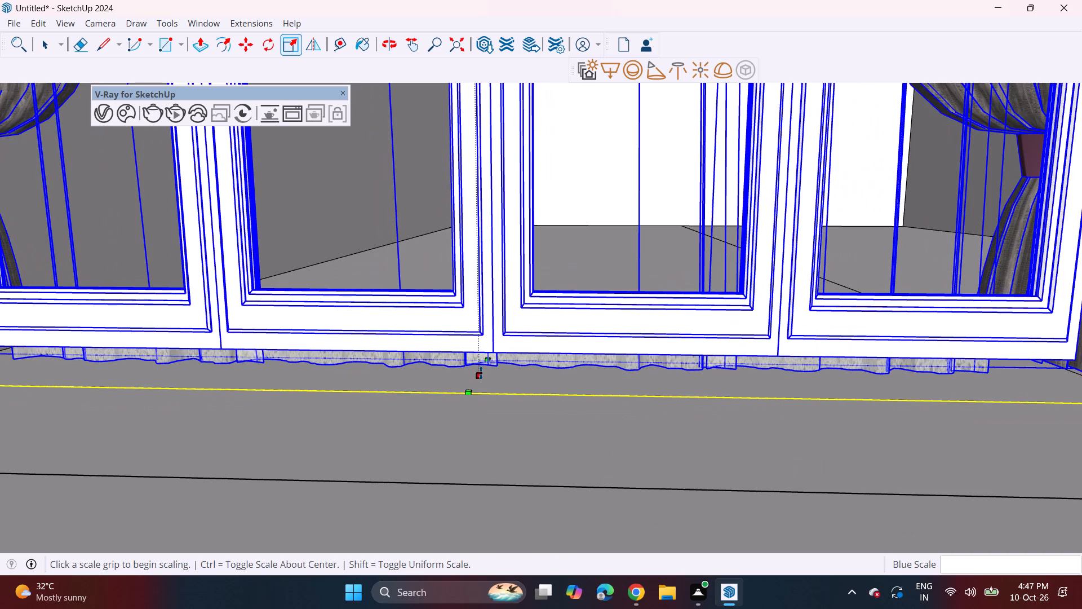
{"action": "middle_click_drag", "start_coordinate": [488, 399], "coordinate": [493, 369]}
{"action": "scroll", "coordinate": [494, 366], "scroll_direction": "down", "scroll_amount": 16}
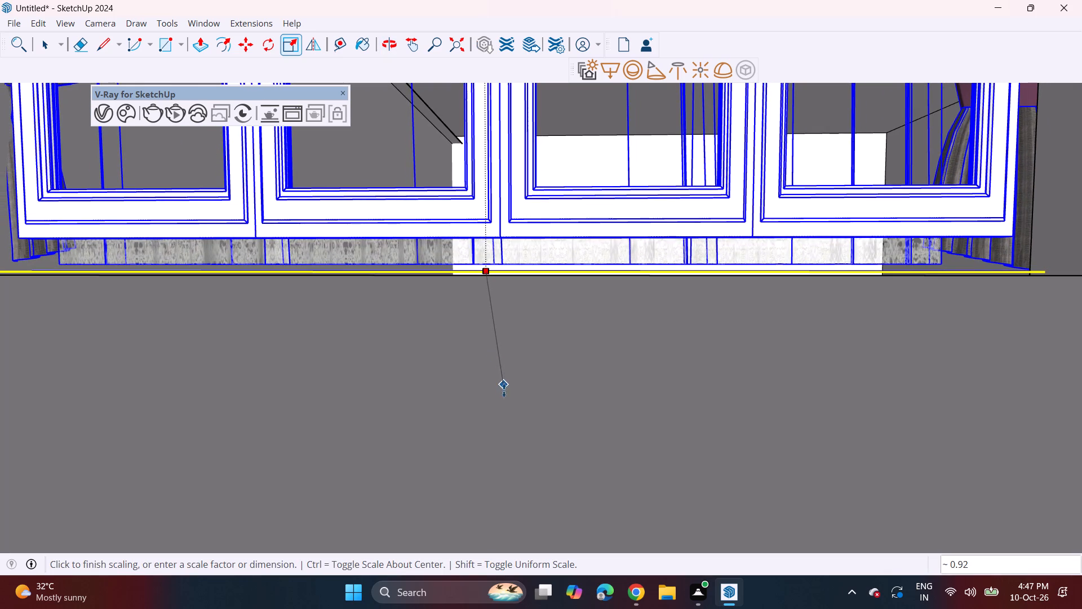
{"action": "scroll", "coordinate": [499, 406], "scroll_direction": "down", "scroll_amount": 20}
{"action": "scroll", "coordinate": [499, 406], "scroll_direction": "down", "scroll_amount": 2}
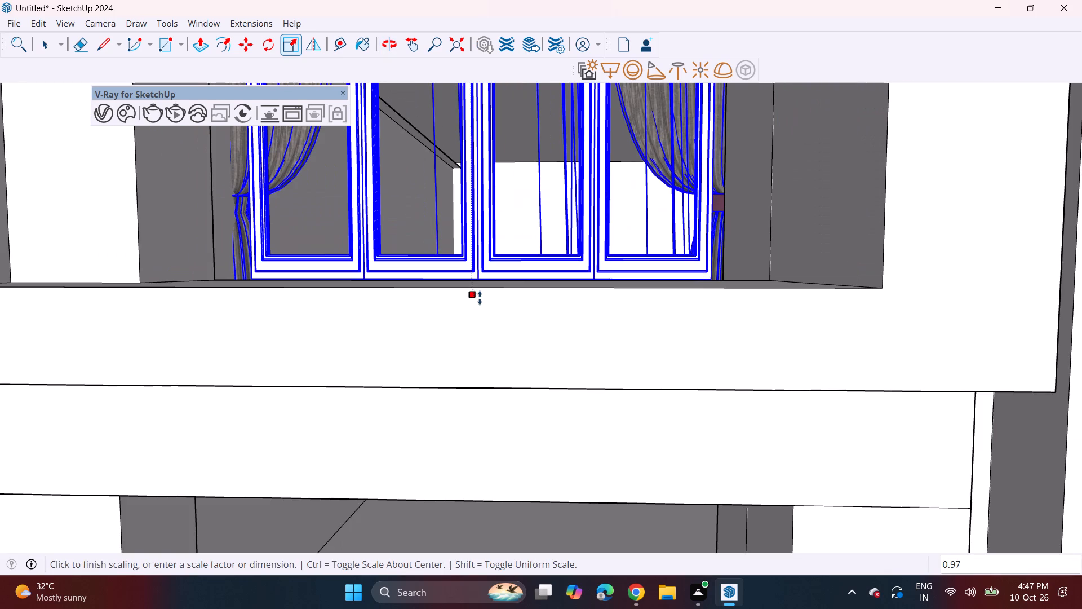
{"action": "left_click", "coordinate": [489, 302]}
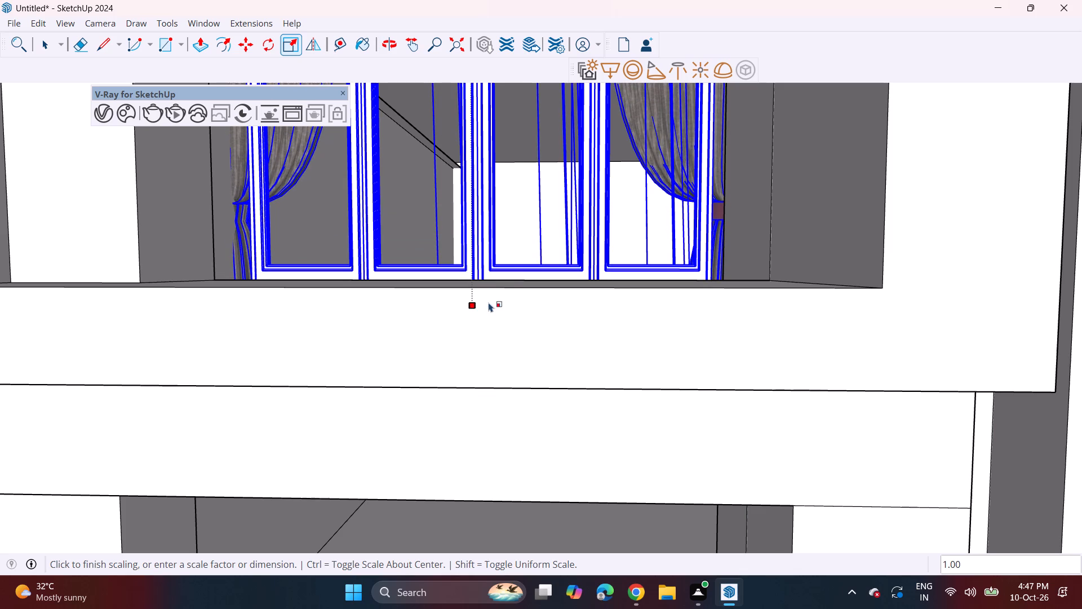
Clear the selection of the curtained window and show the Default Tray.
{"action": "middle_click_drag", "start_coordinate": [504, 251], "coordinate": [503, 269]}
{"action": "scroll", "coordinate": [489, 255], "scroll_direction": "down", "scroll_amount": 8}
{"action": "middle_click_drag", "start_coordinate": [471, 232], "coordinate": [527, 285]}
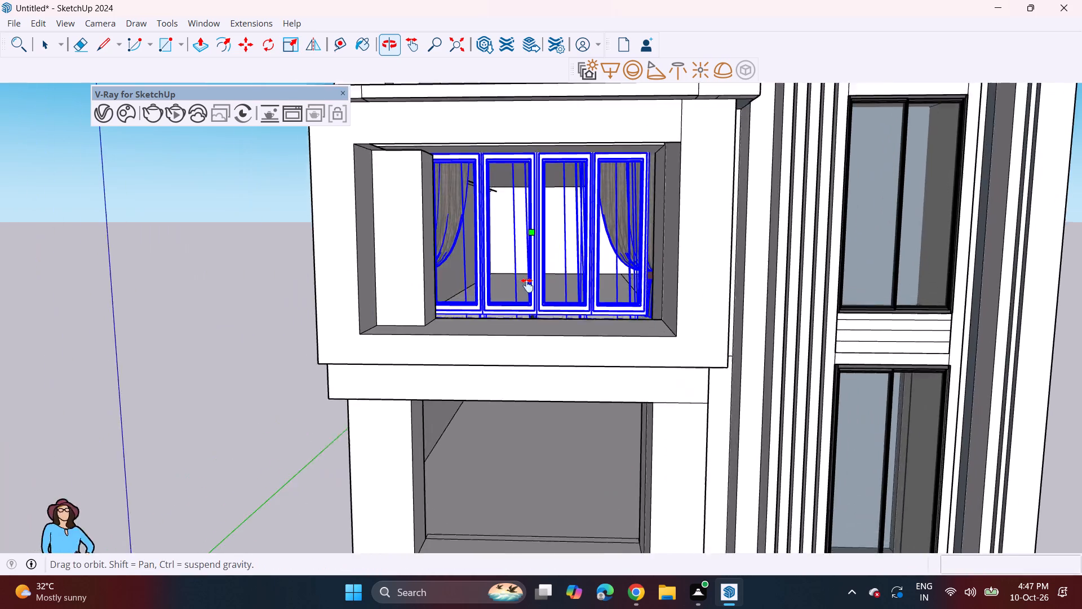
{"action": "middle_click_drag", "start_coordinate": [527, 285], "coordinate": [438, 332]}
{"action": "middle_click_drag", "start_coordinate": [455, 289], "coordinate": [480, 259]}
{"action": "key", "text": "space"}
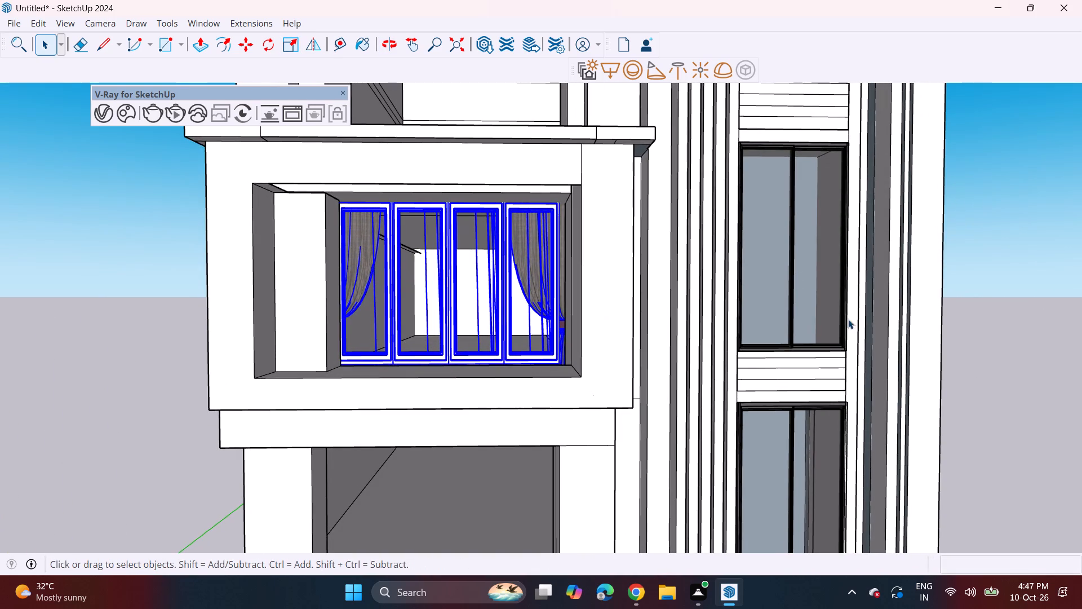
{"action": "left_click", "coordinate": [969, 283]}
{"action": "scroll", "coordinate": [425, 221], "scroll_direction": "up", "scroll_amount": 3}
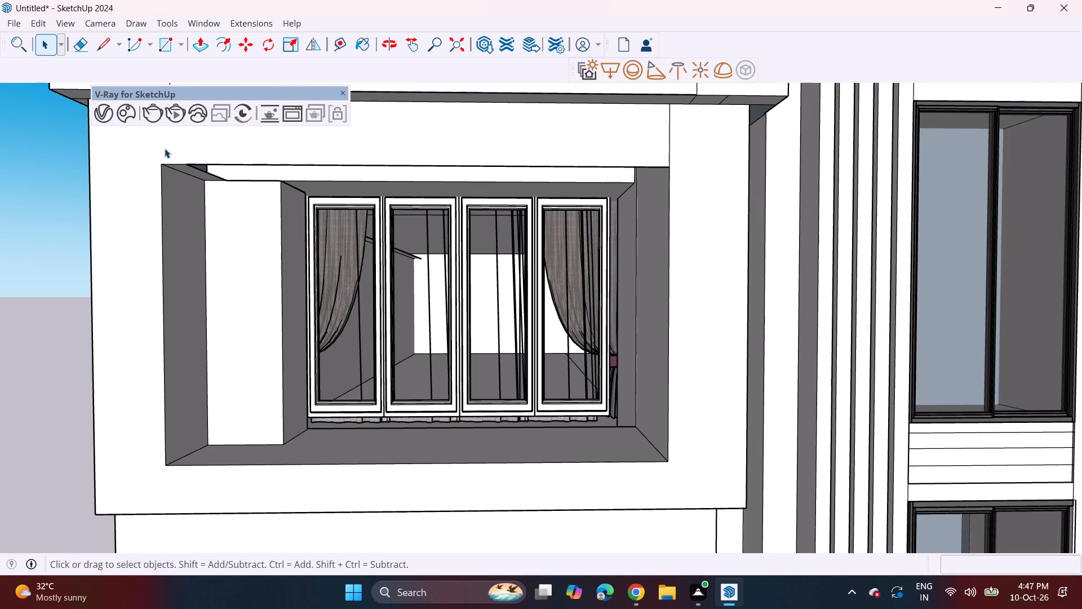
{"action": "left_click", "coordinate": [215, 19]}
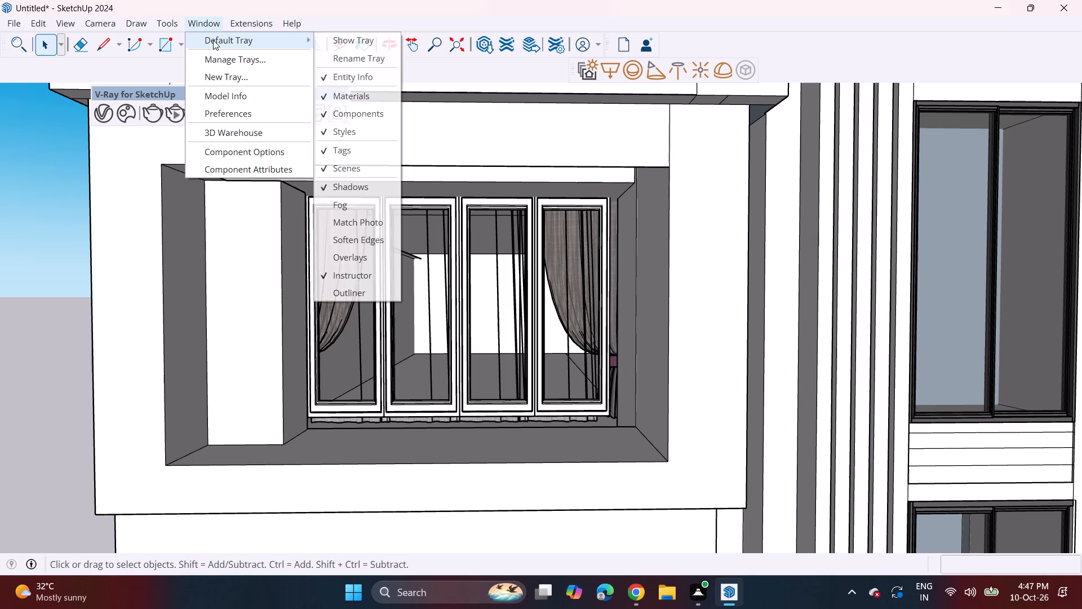
{"action": "left_click", "coordinate": [213, 40]}
{"action": "left_click", "coordinate": [348, 41]}
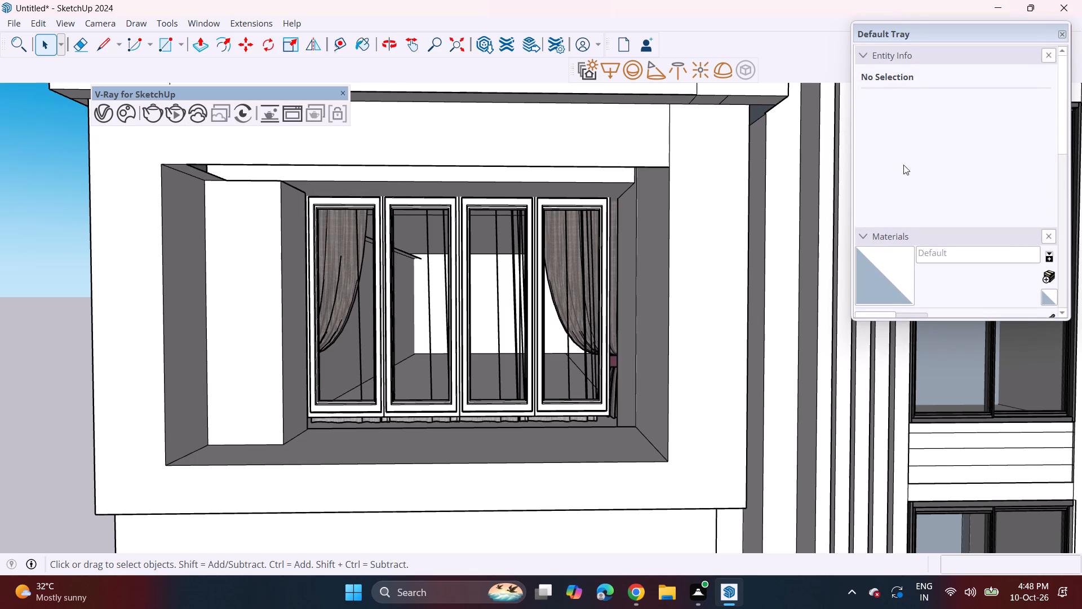
Paint the curtained window's white frames with a dark grey from the Colors material collection.
{"action": "scroll", "coordinate": [915, 237], "scroll_direction": "down", "scroll_amount": 11}
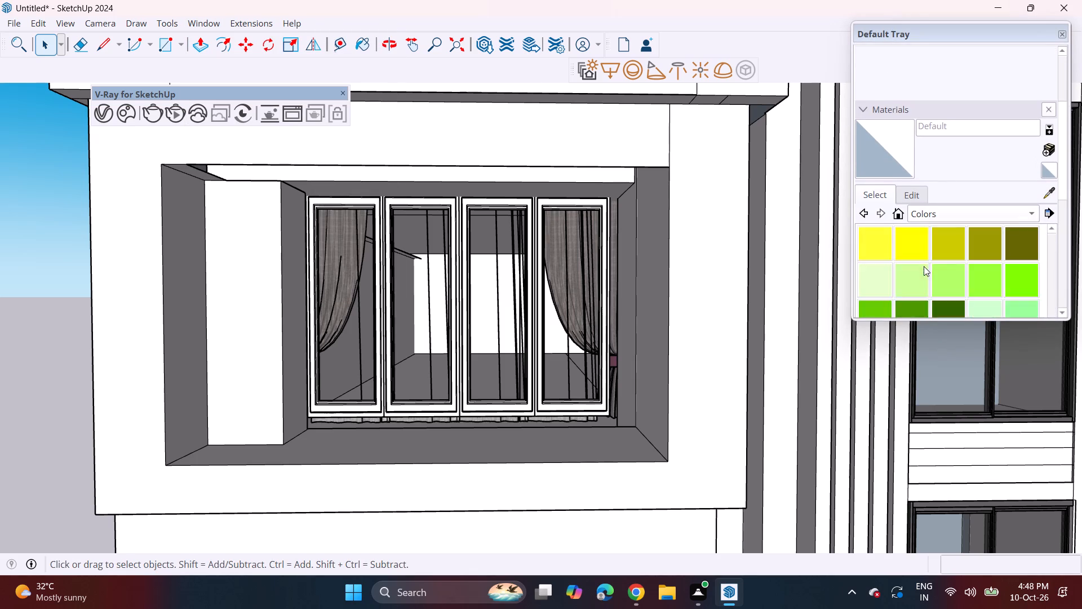
{"action": "scroll", "coordinate": [924, 266], "scroll_direction": "down", "scroll_amount": 15}
{"action": "scroll", "coordinate": [901, 250], "scroll_direction": "up", "scroll_amount": 1}
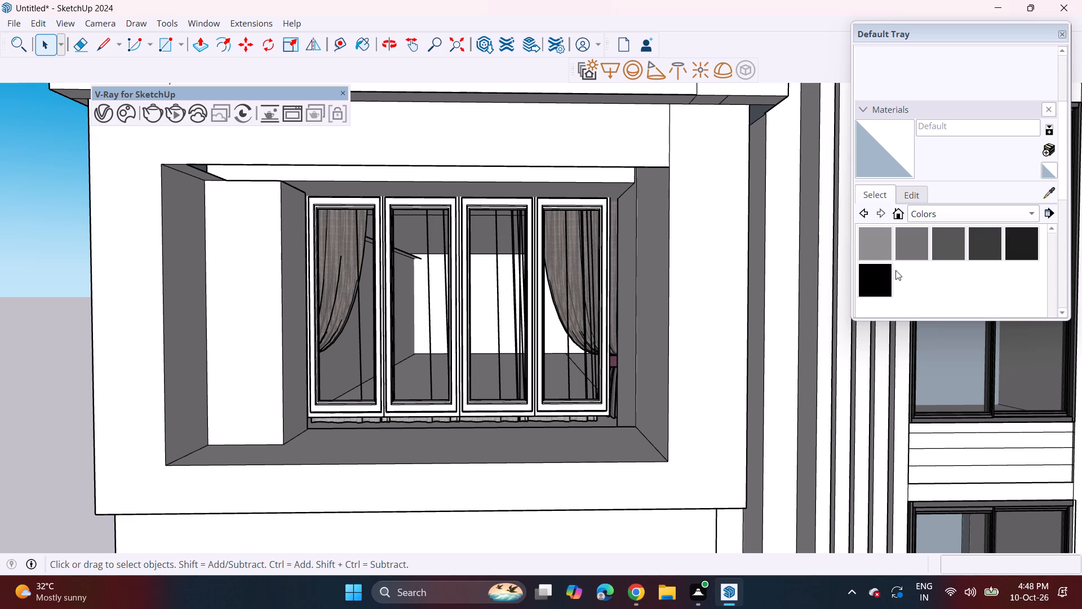
{"action": "left_click", "coordinate": [955, 254]}
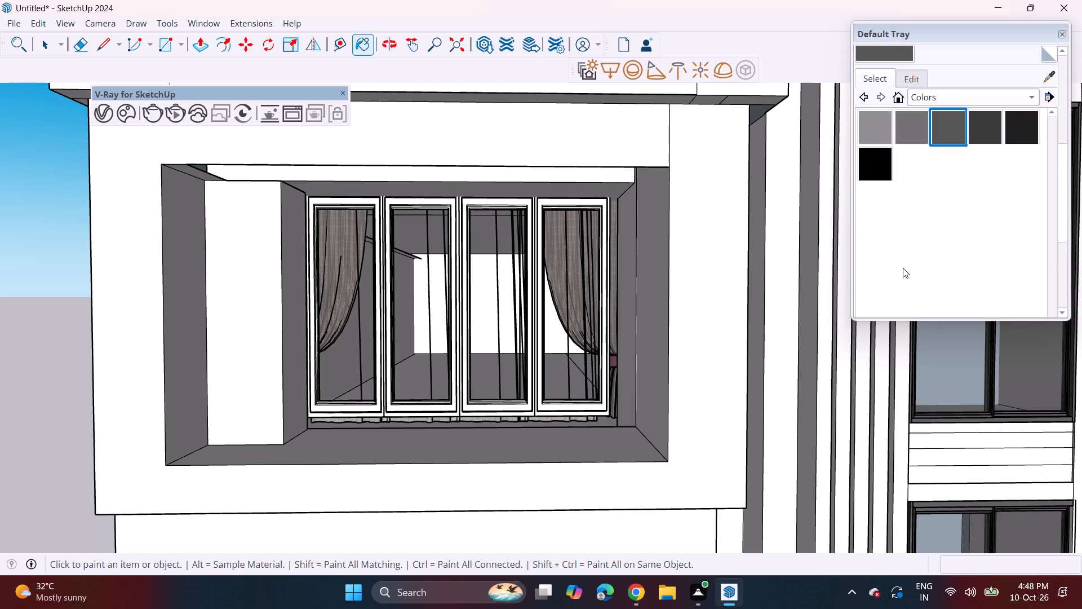
{"action": "scroll", "coordinate": [597, 253], "scroll_direction": "up", "scroll_amount": 3}
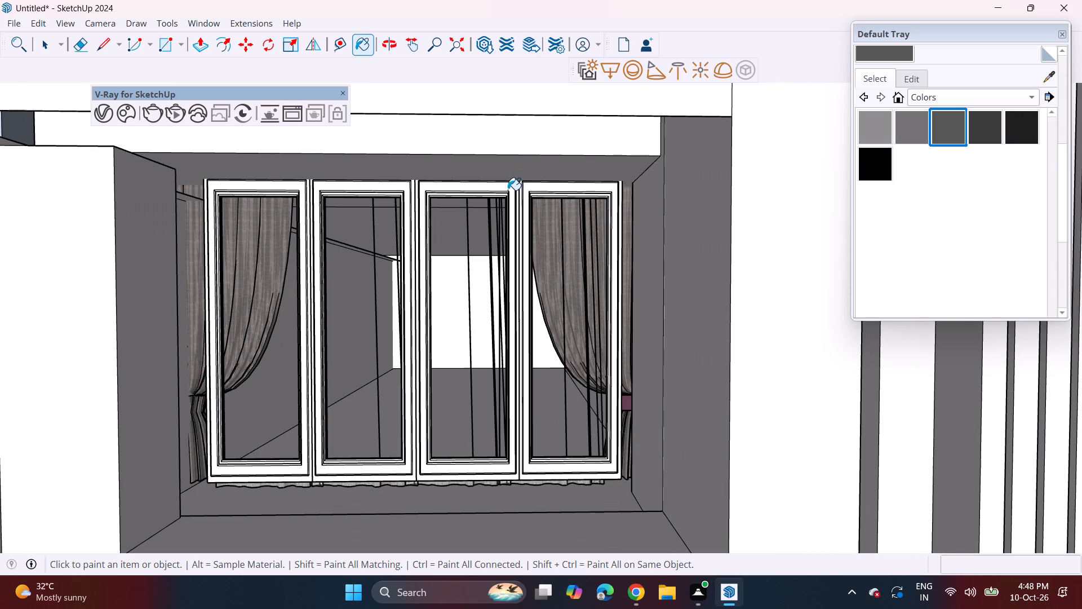
{"action": "left_click", "coordinate": [508, 190]}
{"action": "scroll", "coordinate": [499, 287], "scroll_direction": "down", "scroll_amount": 4}
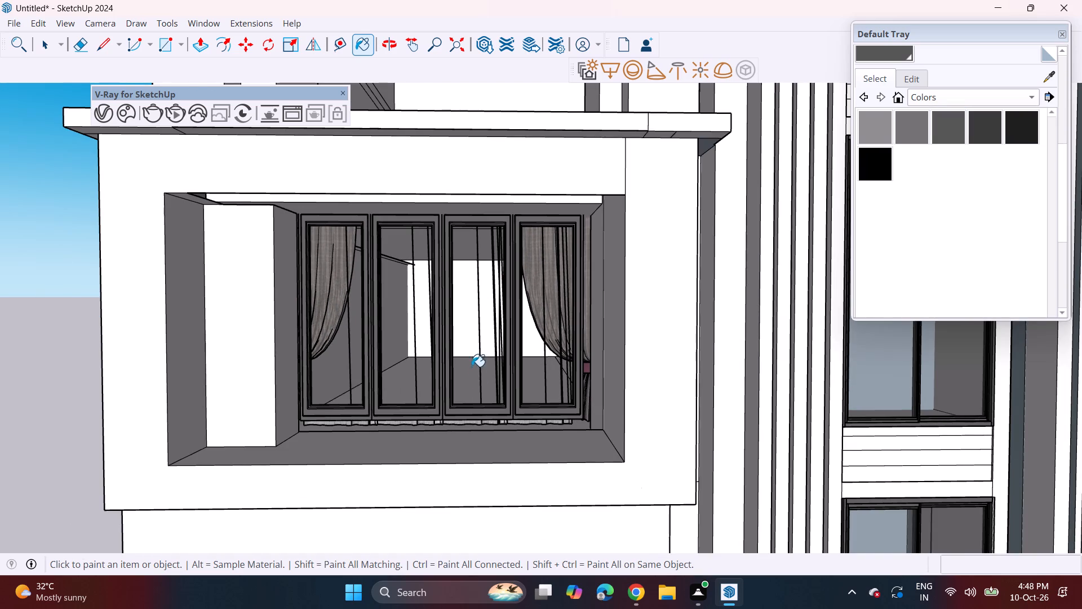
Rescale the curtained window's height from its bottom edge against the sill, finishing at a vertical scale of 1.00.
{"action": "scroll", "coordinate": [473, 391], "scroll_direction": "up", "scroll_amount": 3}
{"action": "key", "text": "space"}
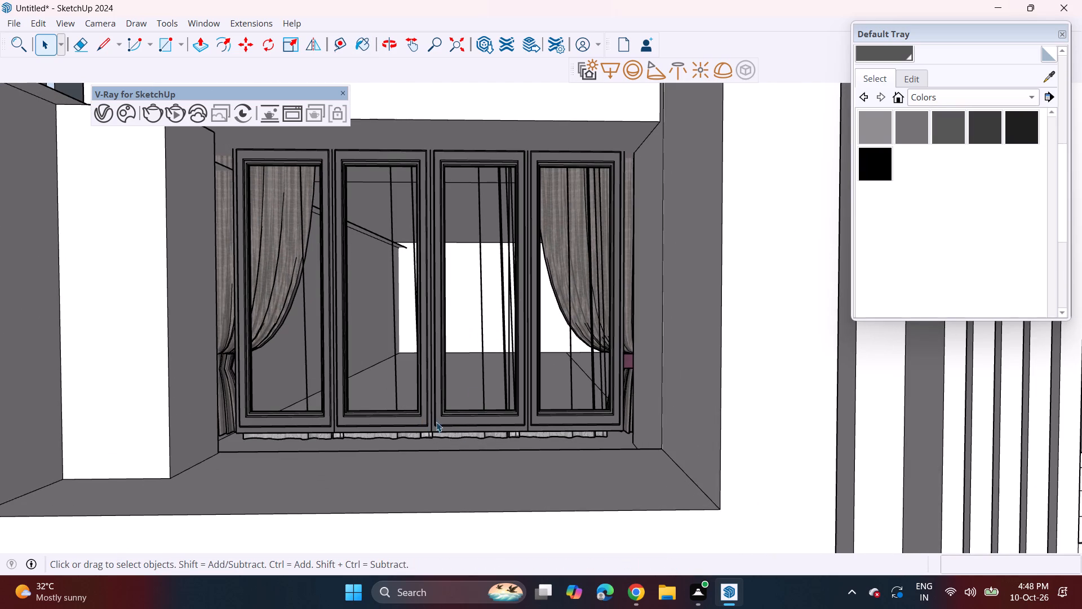
{"action": "left_click", "coordinate": [286, 50]}
{"action": "middle_click_drag", "start_coordinate": [485, 418], "coordinate": [447, 409]}
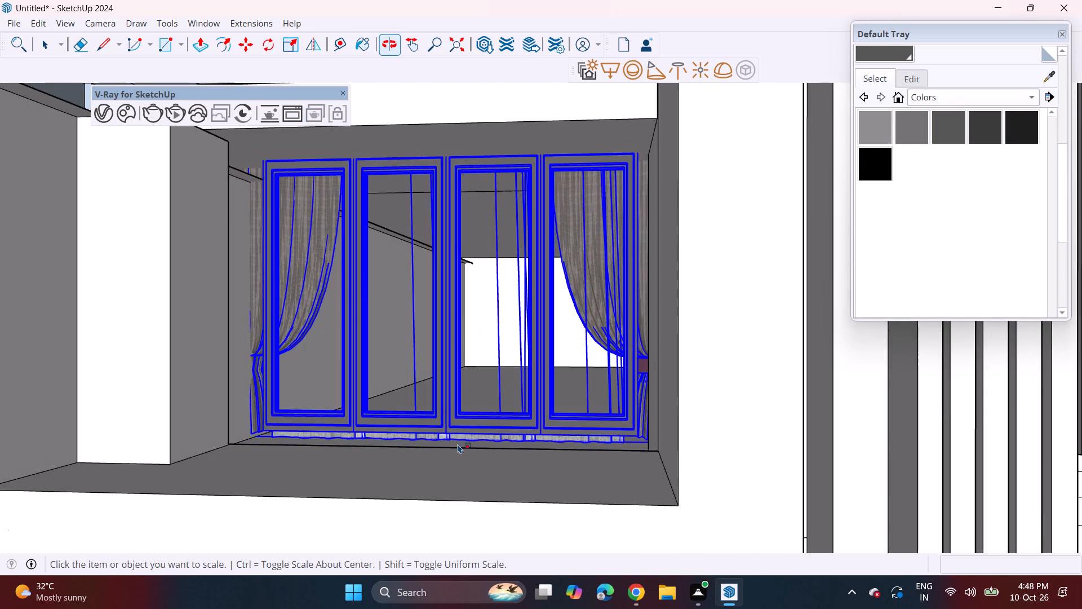
{"action": "scroll", "coordinate": [458, 444], "scroll_direction": "up", "scroll_amount": 8}
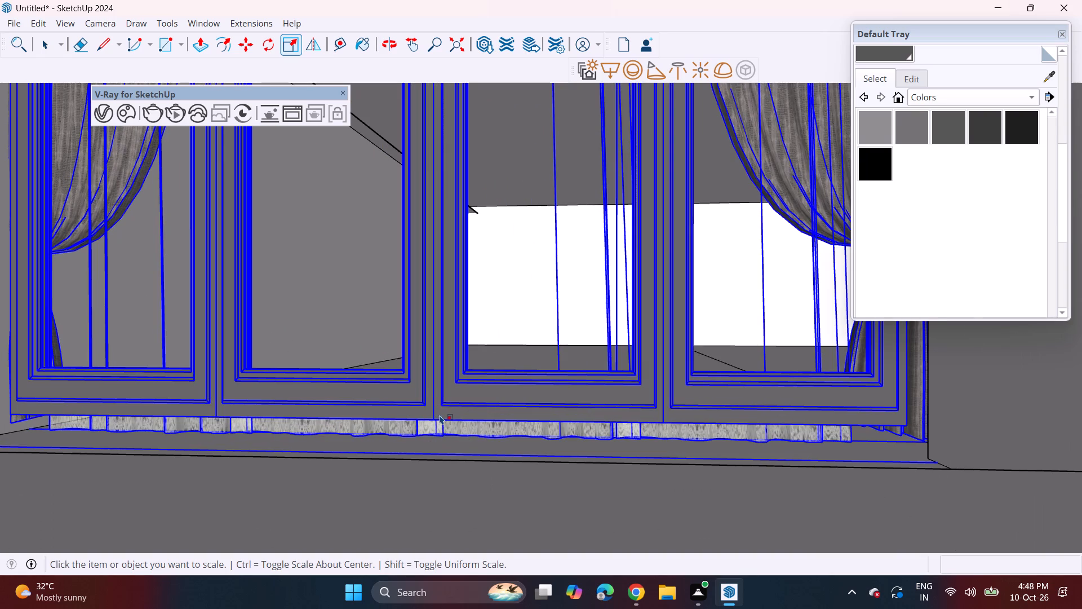
{"action": "left_click", "coordinate": [435, 412]}
{"action": "scroll", "coordinate": [435, 432], "scroll_direction": "up", "scroll_amount": 3}
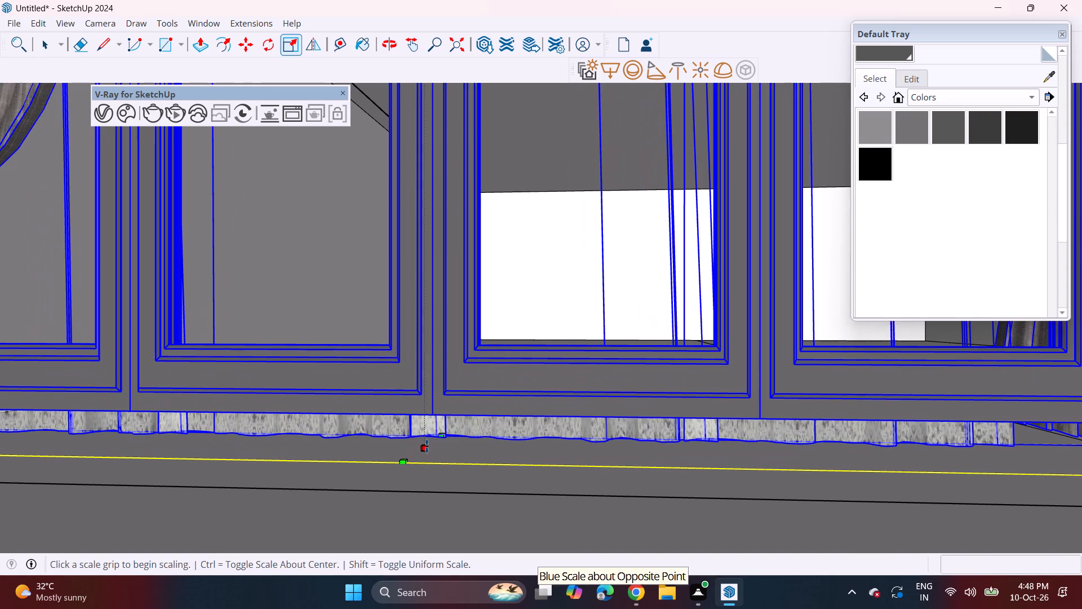
{"action": "left_click", "coordinate": [427, 446]}
{"action": "scroll", "coordinate": [434, 480], "scroll_direction": "down", "scroll_amount": 7}
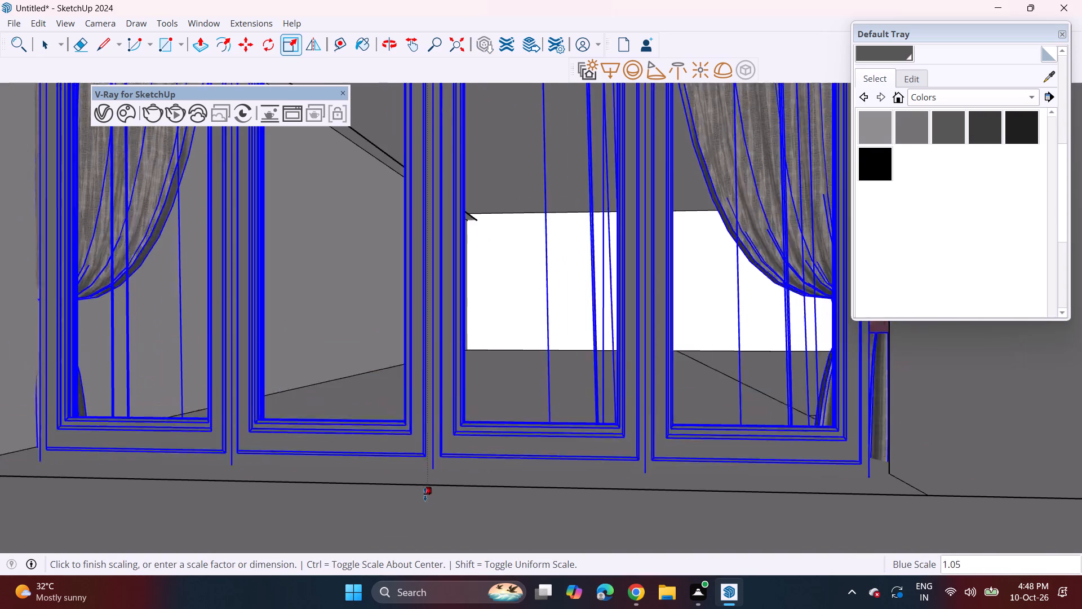
{"action": "scroll", "coordinate": [425, 494], "scroll_direction": "down", "scroll_amount": 3}
{"action": "middle_click_drag", "start_coordinate": [423, 501], "coordinate": [485, 380], "text": "shift"}
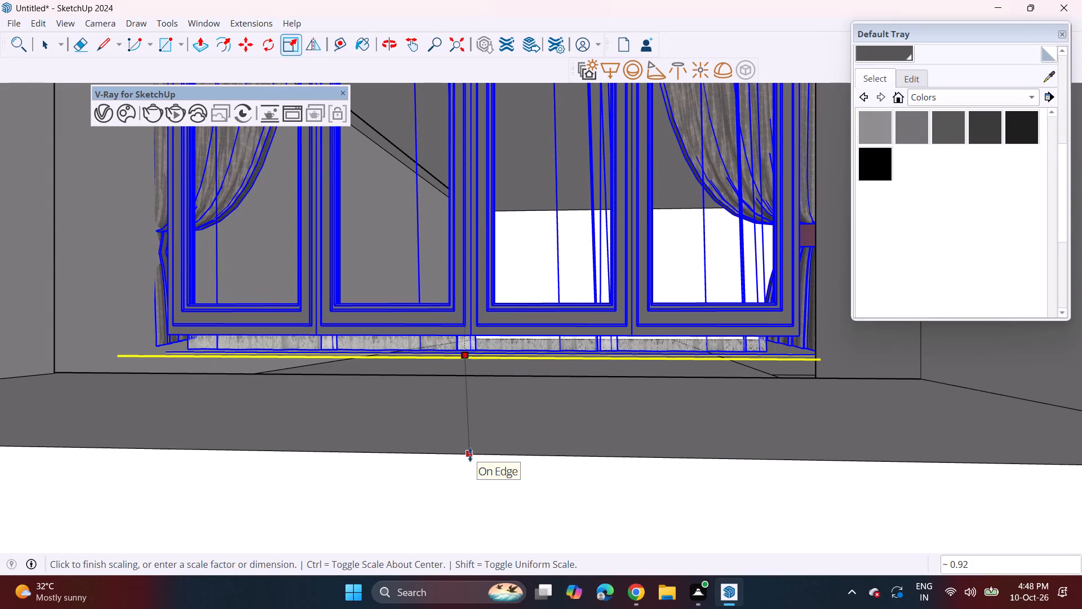
{"action": "scroll", "coordinate": [470, 454], "scroll_direction": "up", "scroll_amount": 3}
{"action": "scroll", "coordinate": [468, 451], "scroll_direction": "down", "scroll_amount": 15}
{"action": "middle_click_drag", "start_coordinate": [464, 456], "coordinate": [466, 368], "text": "shift"}
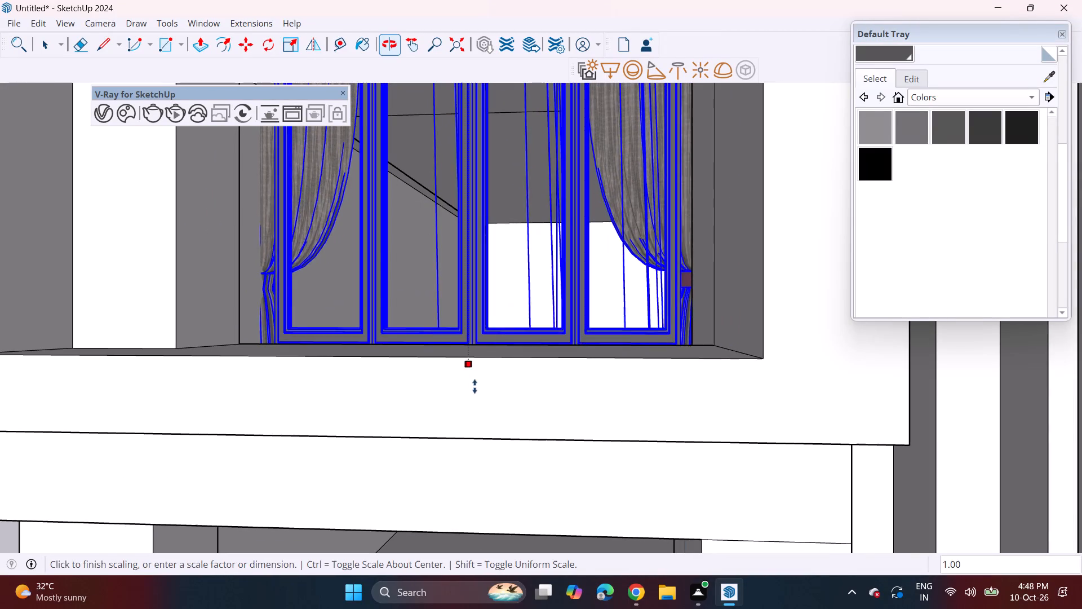
{"action": "left_click", "coordinate": [486, 394]}
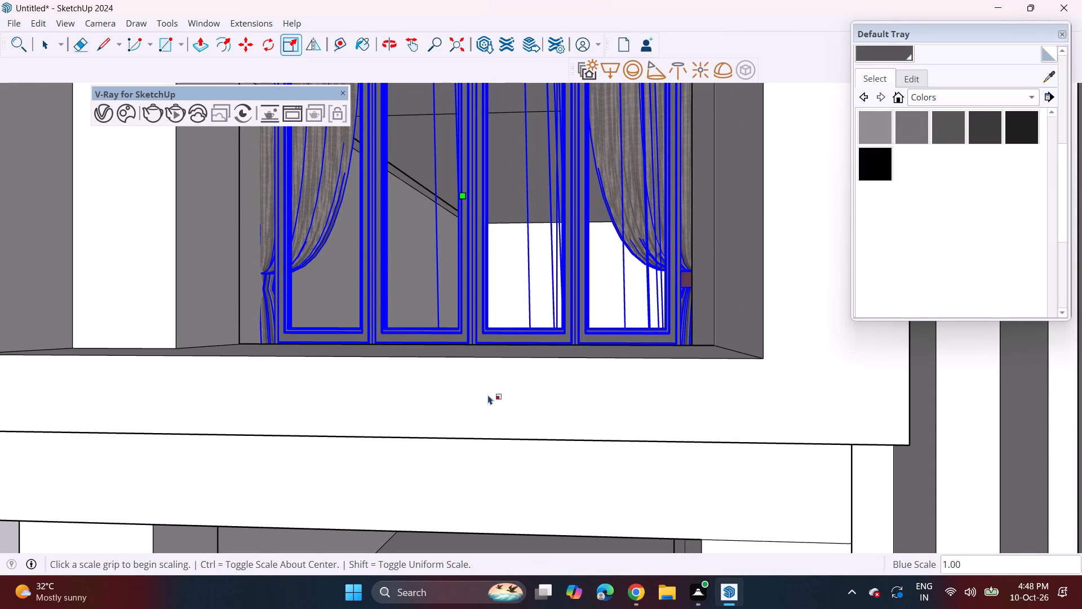
Examine the grey-framed window in its middle-storey opening against the rest of the facade.
{"action": "middle_click_drag", "start_coordinate": [503, 365], "coordinate": [515, 378]}
{"action": "scroll", "coordinate": [514, 367], "scroll_direction": "down", "scroll_amount": 5}
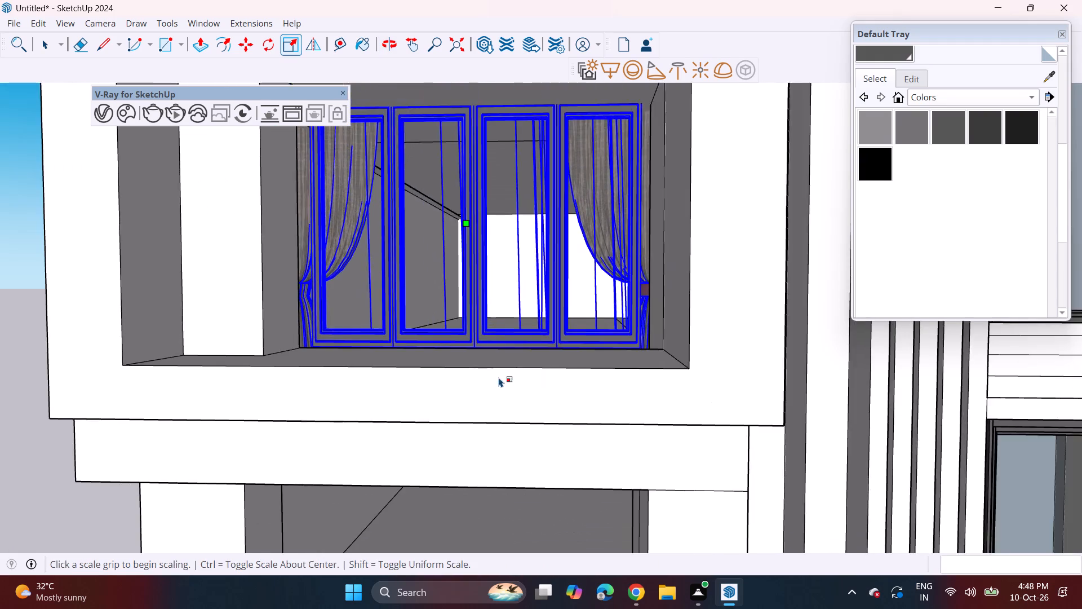
{"action": "scroll", "coordinate": [499, 377], "scroll_direction": "down", "scroll_amount": 6}
{"action": "middle_click_drag", "start_coordinate": [499, 389], "coordinate": [562, 358]}
{"action": "scroll", "coordinate": [532, 361], "scroll_direction": "down", "scroll_amount": 4}
{"action": "middle_click_drag", "start_coordinate": [525, 367], "coordinate": [520, 395], "text": "shift"}
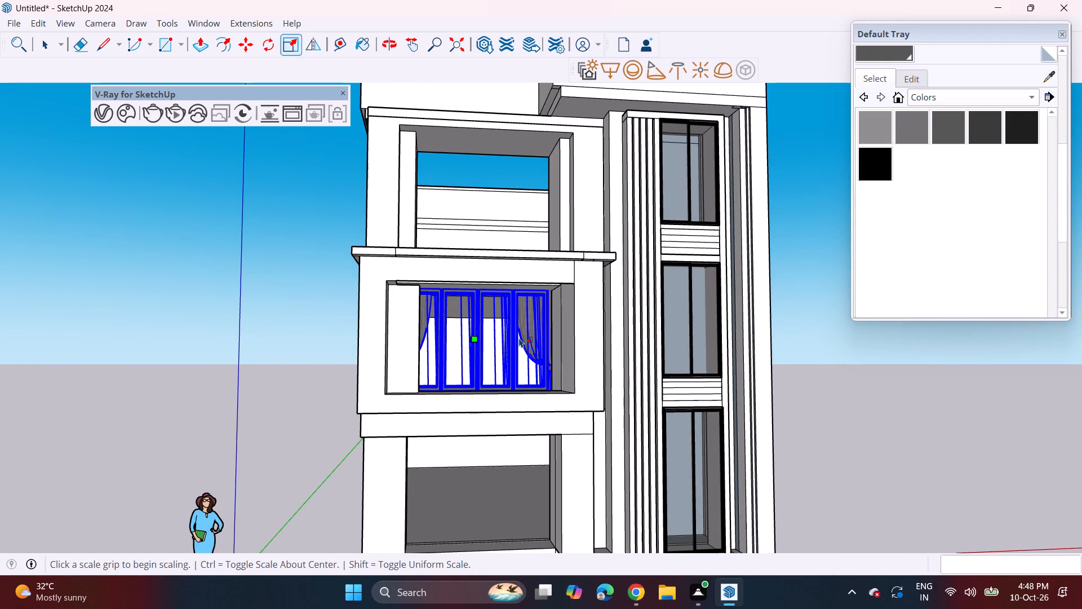
{"action": "middle_click_drag", "start_coordinate": [509, 346], "coordinate": [523, 371]}
{"action": "key", "text": "space"}
{"action": "left_click", "coordinate": [969, 442]}
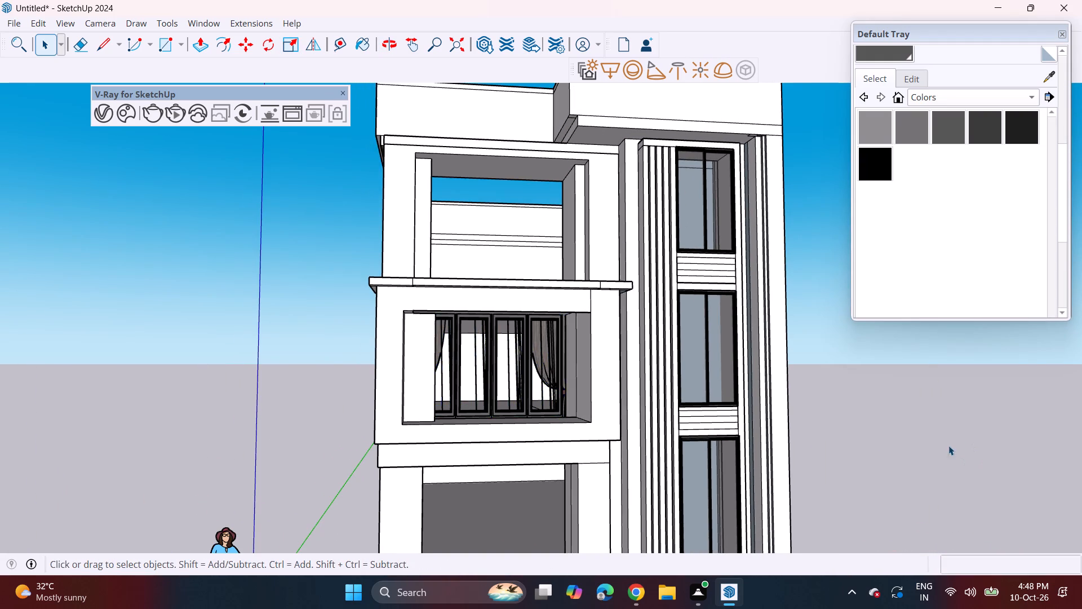
{"action": "middle_click_drag", "start_coordinate": [661, 450], "coordinate": [589, 447]}
{"action": "middle_click_drag", "start_coordinate": [551, 373], "coordinate": [602, 367]}
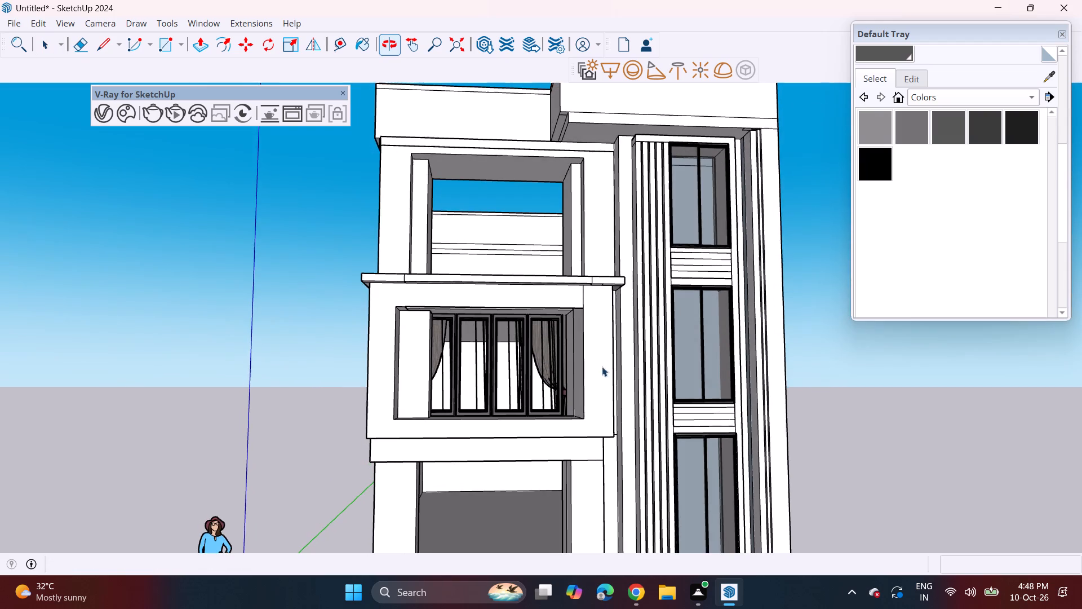
Copy the curtained window about 10' 6 1/8" up into the top-storey opening.
{"action": "scroll", "coordinate": [516, 363], "scroll_direction": "up", "scroll_amount": 8}
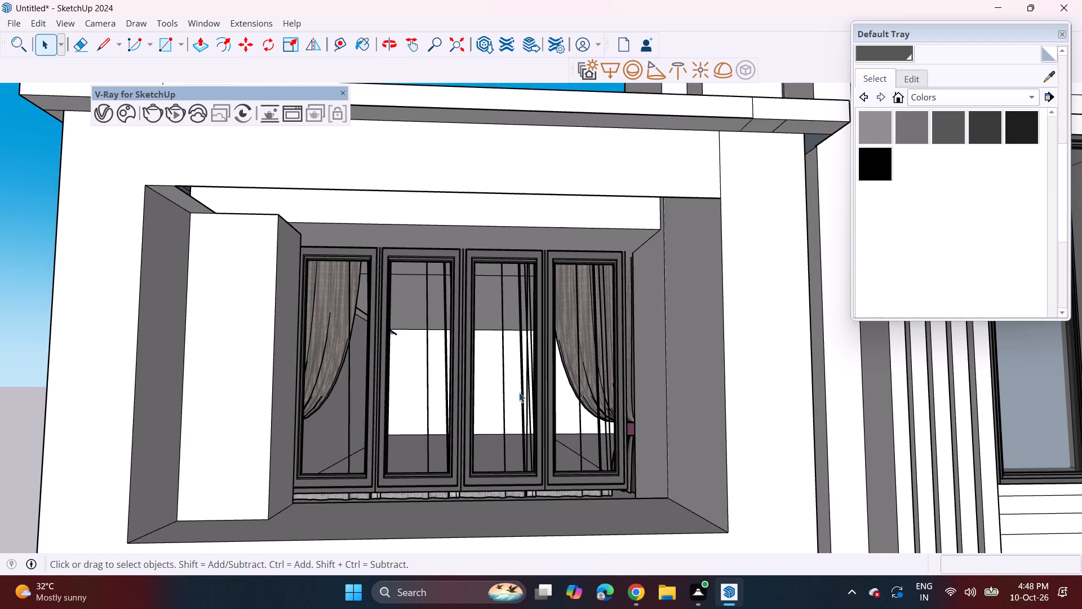
{"action": "scroll", "coordinate": [524, 390], "scroll_direction": "up", "scroll_amount": 3}
{"action": "scroll", "coordinate": [524, 390], "scroll_direction": "down", "scroll_amount": 4}
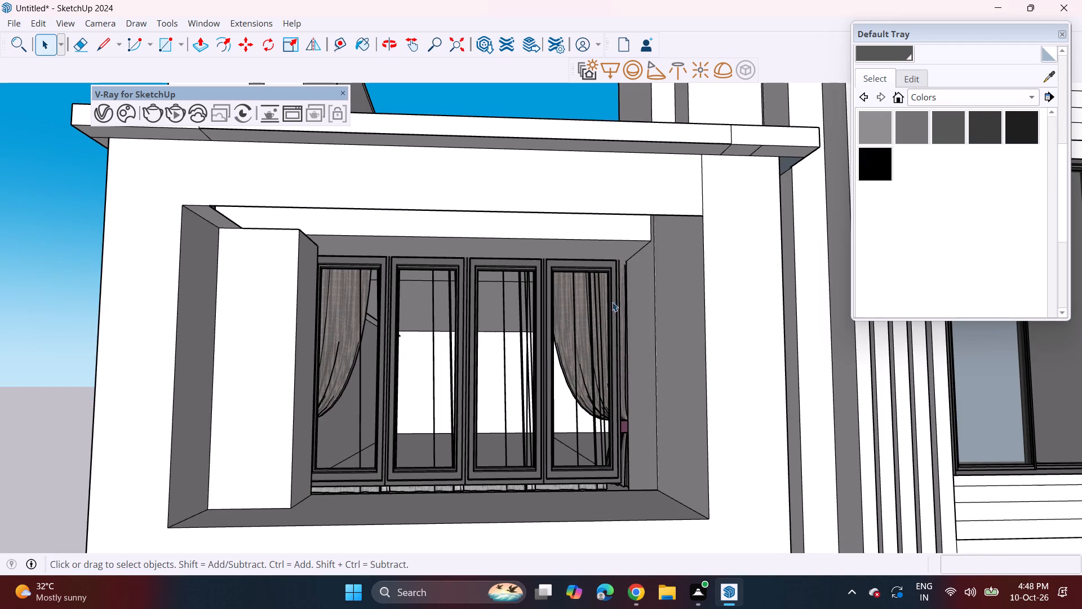
{"action": "left_click", "coordinate": [617, 285]}
{"action": "key", "text": "m"}
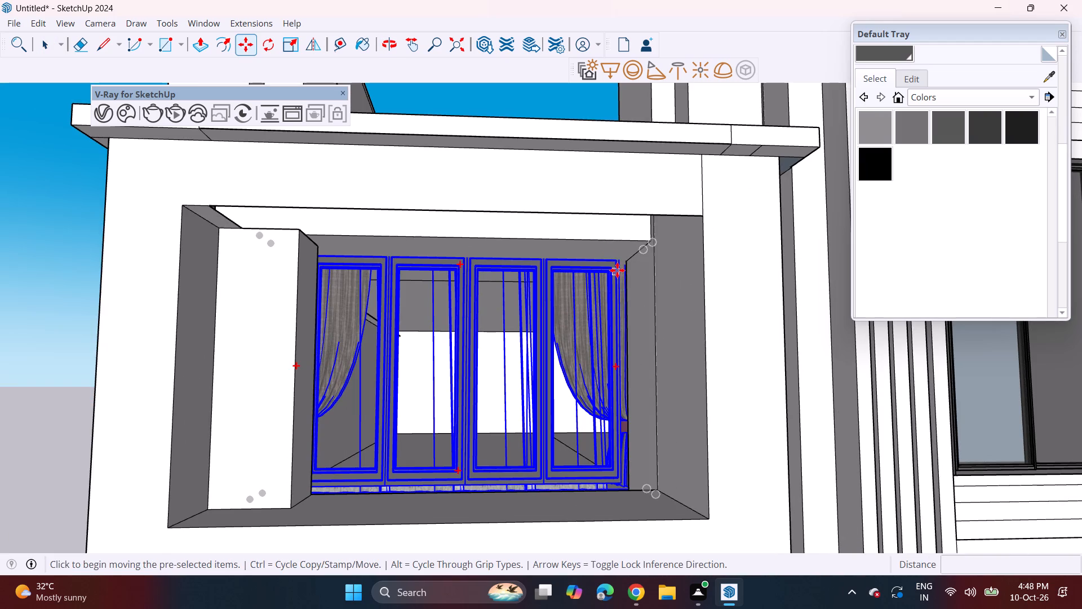
{"action": "left_click", "coordinate": [617, 270]}
{"action": "middle_click_drag", "start_coordinate": [618, 209], "coordinate": [587, 579], "text": "shift"}
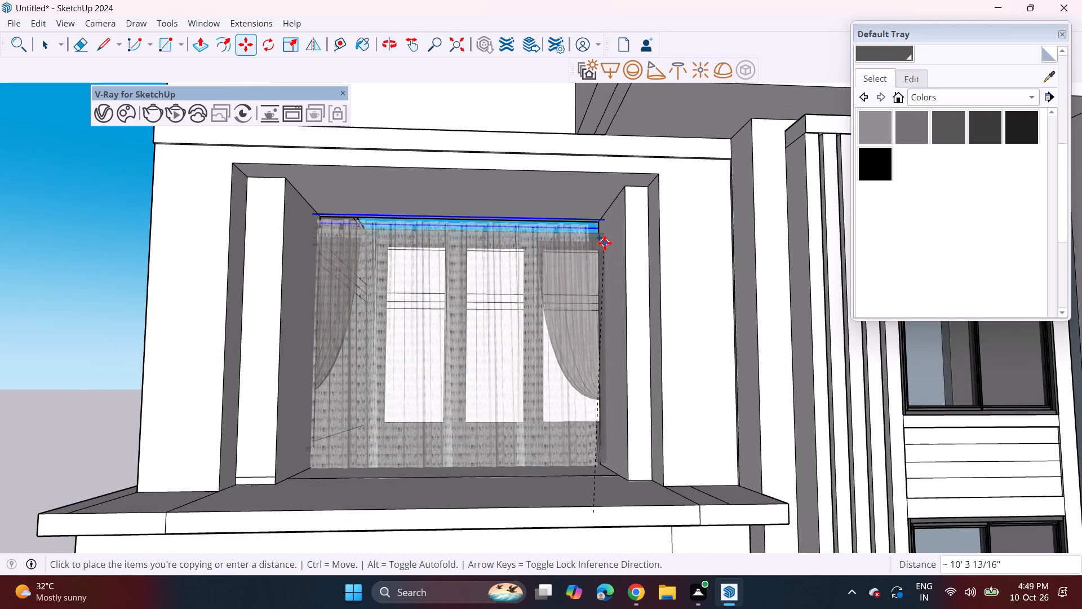
{"action": "left_click", "coordinate": [606, 237]}
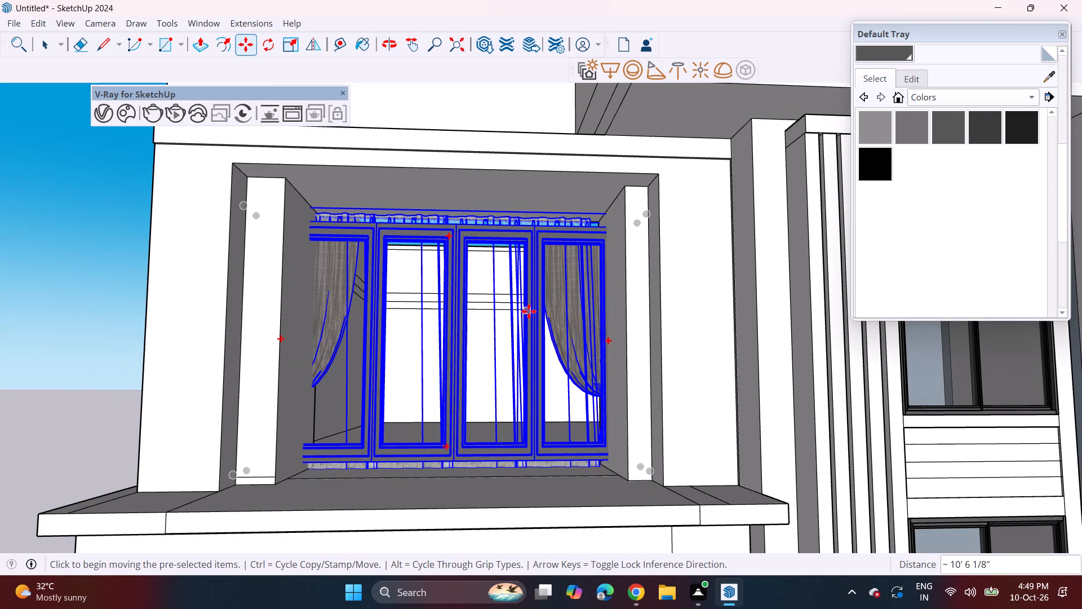
Move the copied window down 4 9/16" toward the top-storey opening's sill.
{"action": "left_click", "coordinate": [456, 228]}
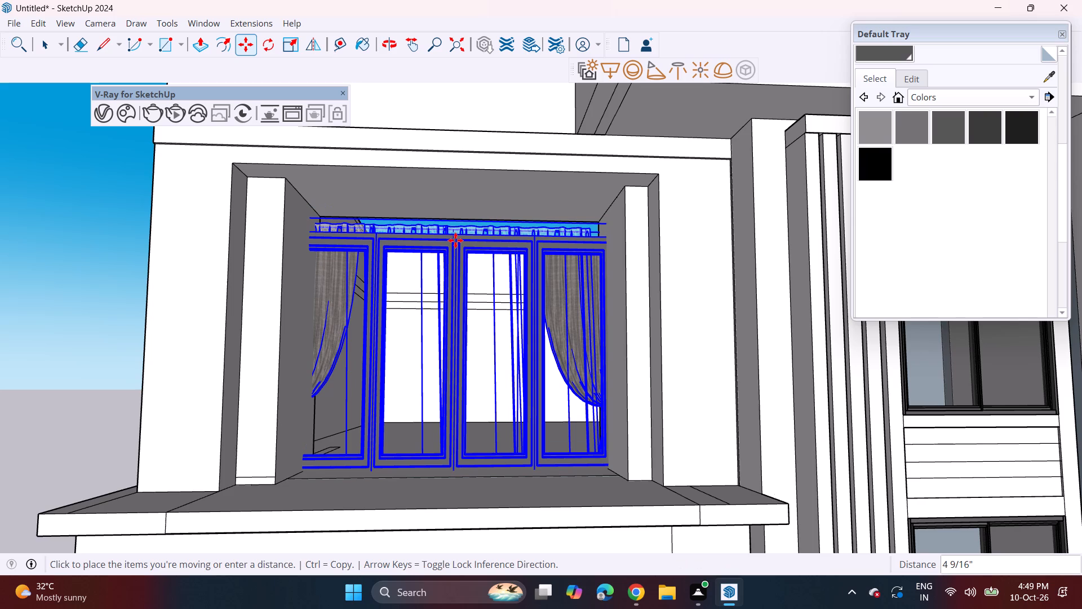
{"action": "left_click", "coordinate": [455, 240]}
Stretch the copied window vertically from its top edge by about 1.16 to reach the top of its opening.
{"action": "middle_click_drag", "start_coordinate": [477, 229], "coordinate": [481, 259]}
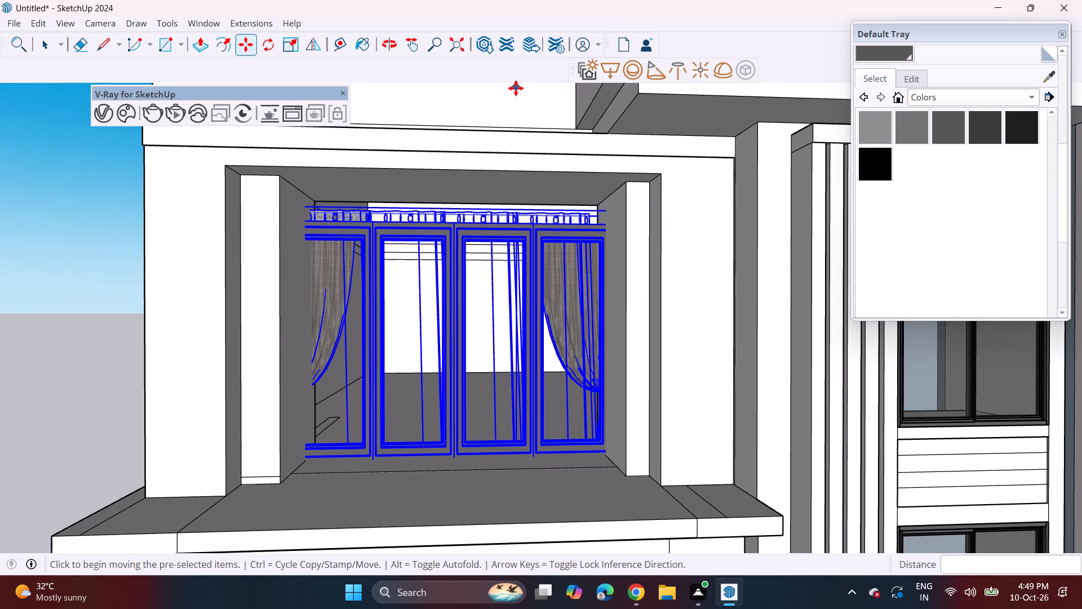
{"action": "scroll", "coordinate": [480, 192], "scroll_direction": "up", "scroll_amount": 4}
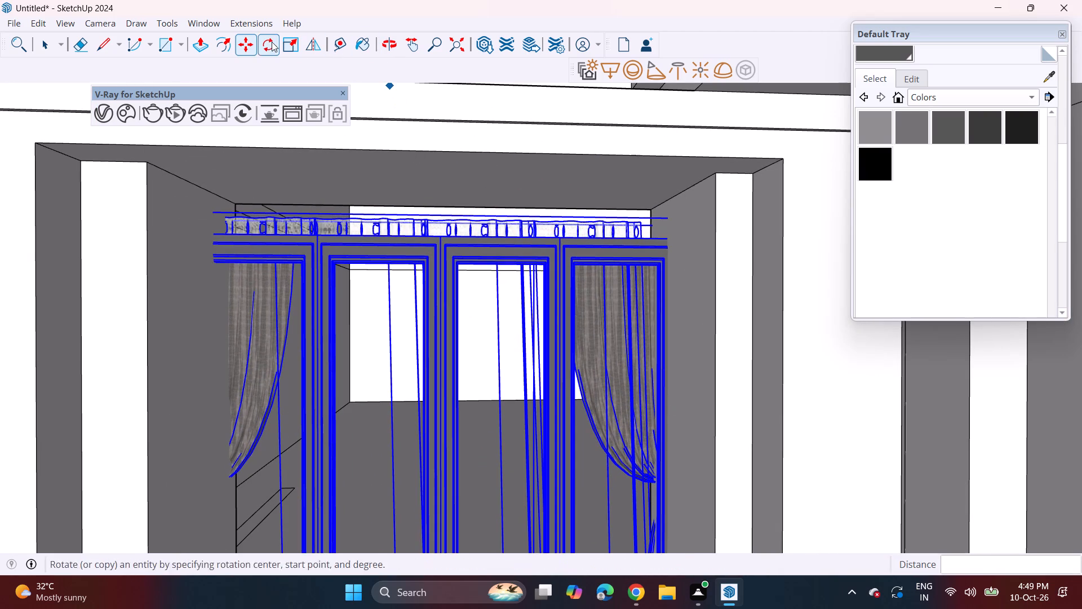
{"action": "left_click", "coordinate": [291, 33]}
{"action": "left_click", "coordinate": [294, 48]}
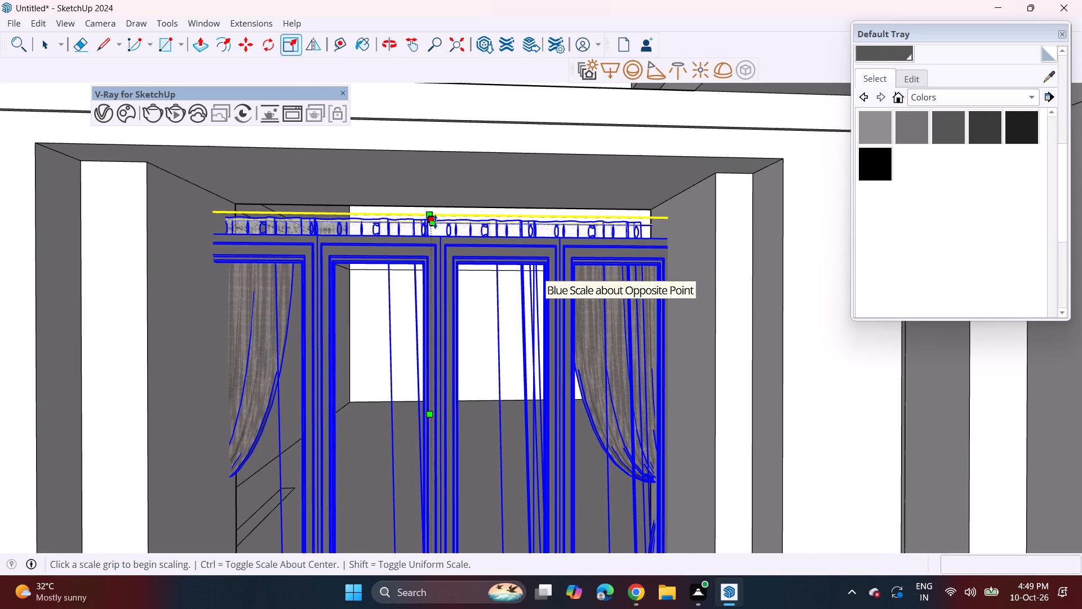
{"action": "left_click", "coordinate": [435, 222]}
{"action": "middle_click_drag", "start_coordinate": [455, 198], "coordinate": [455, 238]}
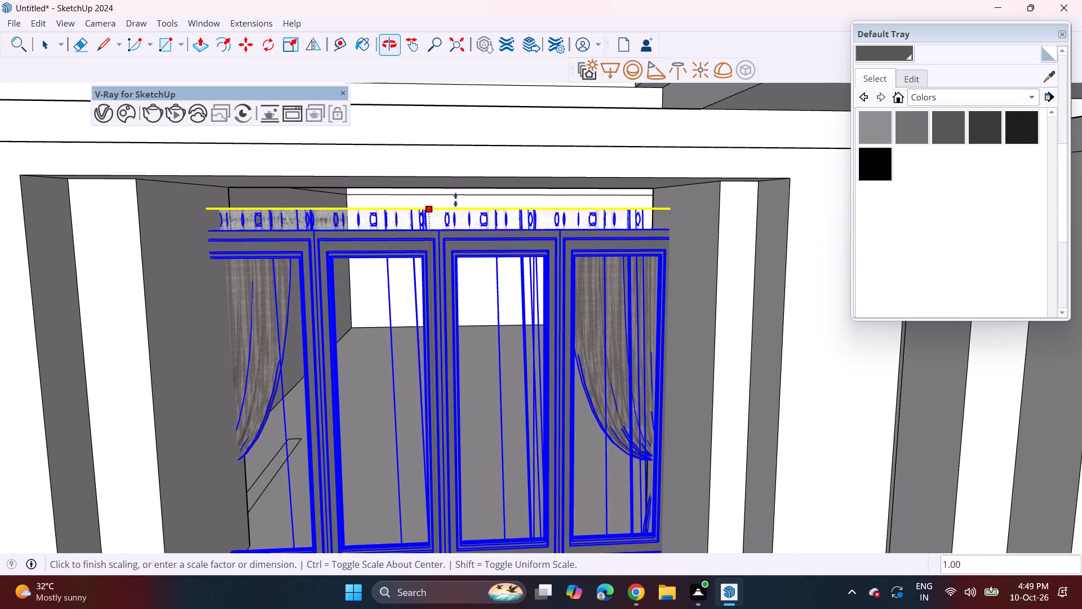
{"action": "left_click", "coordinate": [467, 140]}
{"action": "key", "text": "space"}
Clear the selection and examine the whole facade with the curtained windows in both upper-storey openings.
{"action": "scroll", "coordinate": [385, 245], "scroll_direction": "down", "scroll_amount": 7}
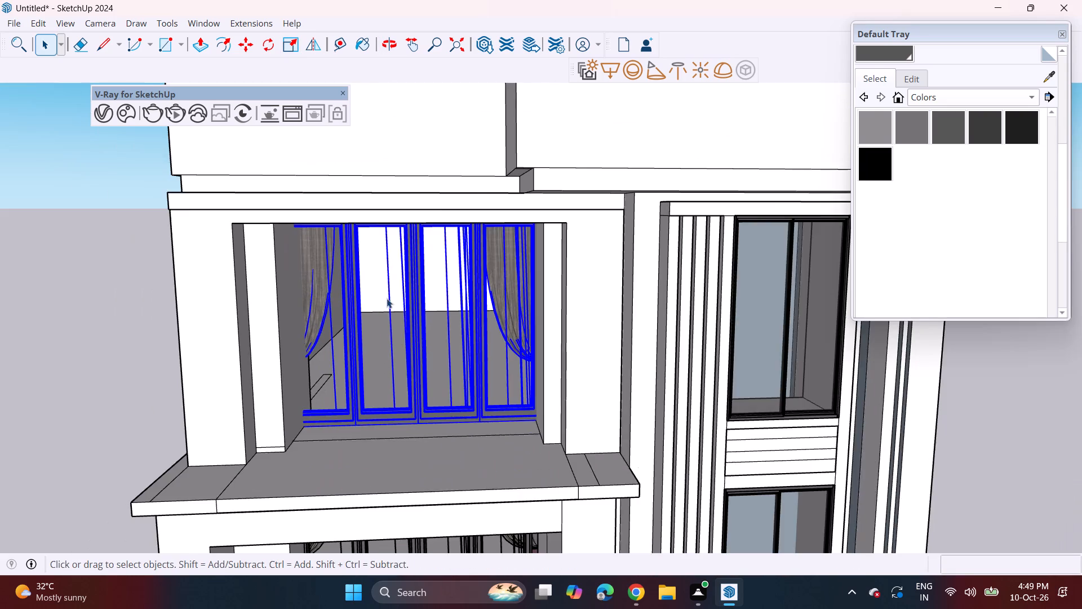
{"action": "middle_click_drag", "start_coordinate": [392, 280], "coordinate": [393, 250]}
{"action": "left_click", "coordinate": [164, 336]}
{"action": "scroll", "coordinate": [356, 334], "scroll_direction": "down", "scroll_amount": 3}
{"action": "middle_click_drag", "start_coordinate": [398, 357], "coordinate": [398, 355]}
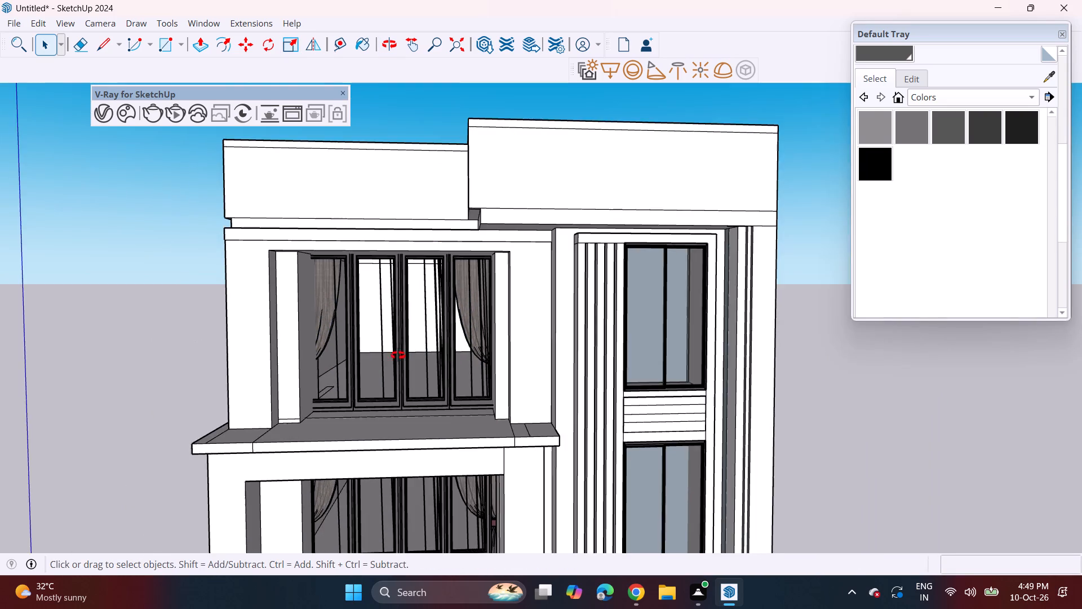
{"action": "middle_click_drag", "start_coordinate": [398, 355], "coordinate": [391, 325]}
{"action": "scroll", "coordinate": [391, 325], "scroll_direction": "down", "scroll_amount": 5}
{"action": "middle_click_drag", "start_coordinate": [406, 420], "coordinate": [433, 311], "text": "shift"}
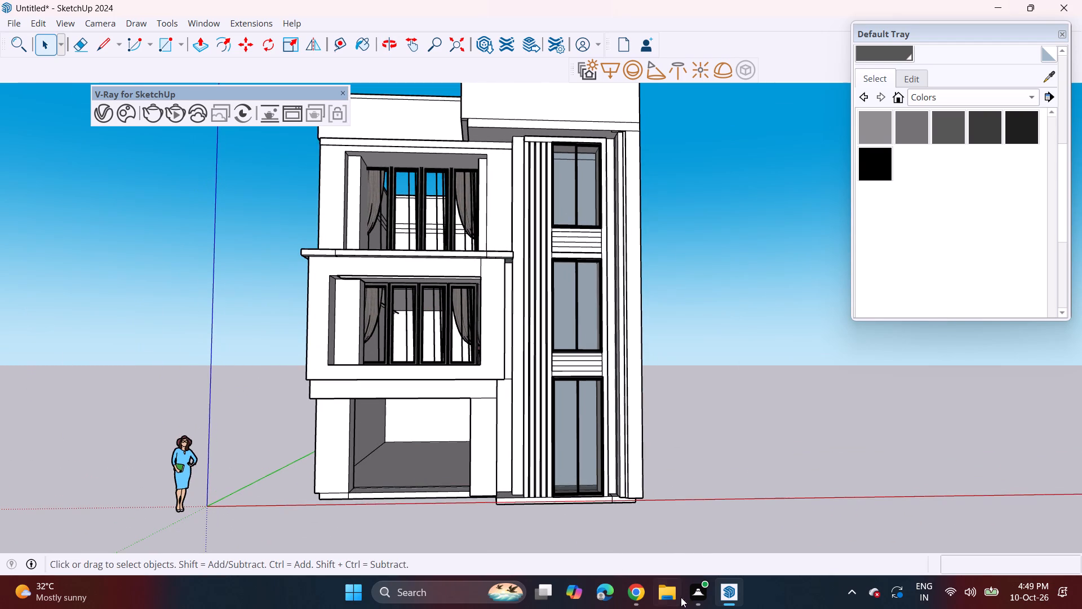
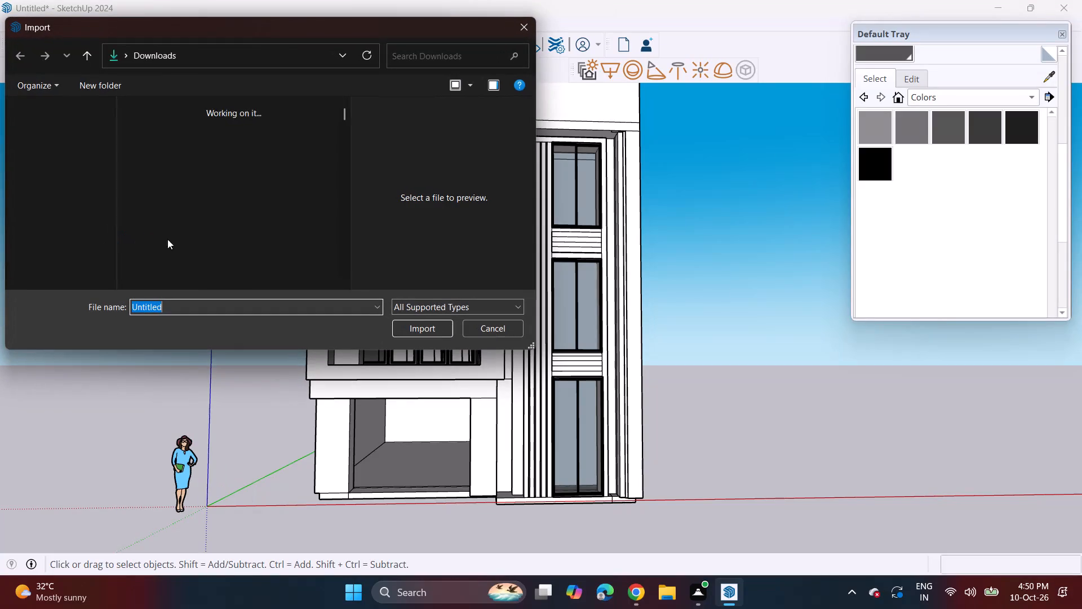
Import the Main+door component from Downloads and place it at the lower corner of the ground-floor entrance opening.
{"action": "scroll", "coordinate": [211, 218], "scroll_direction": "down", "scroll_amount": 3}
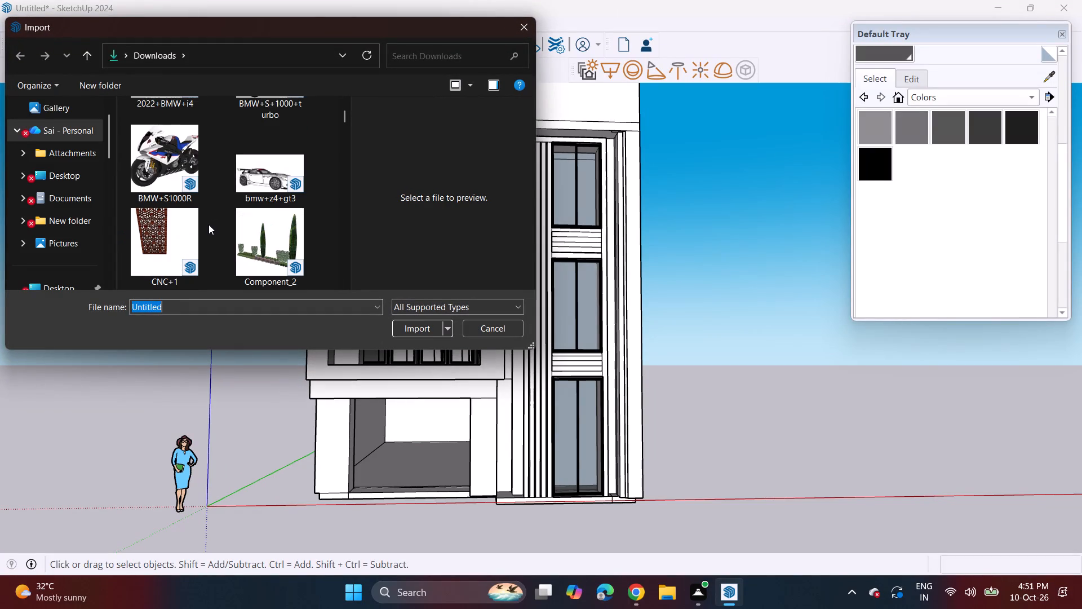
{"action": "scroll", "coordinate": [206, 230], "scroll_direction": "down", "scroll_amount": 3}
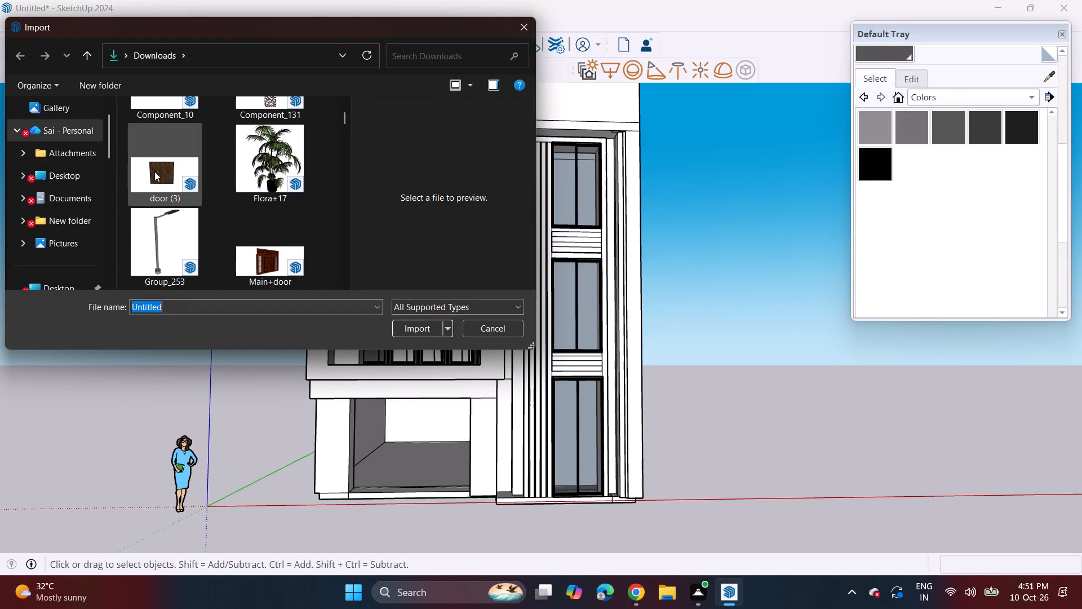
{"action": "left_click", "coordinate": [266, 261]}
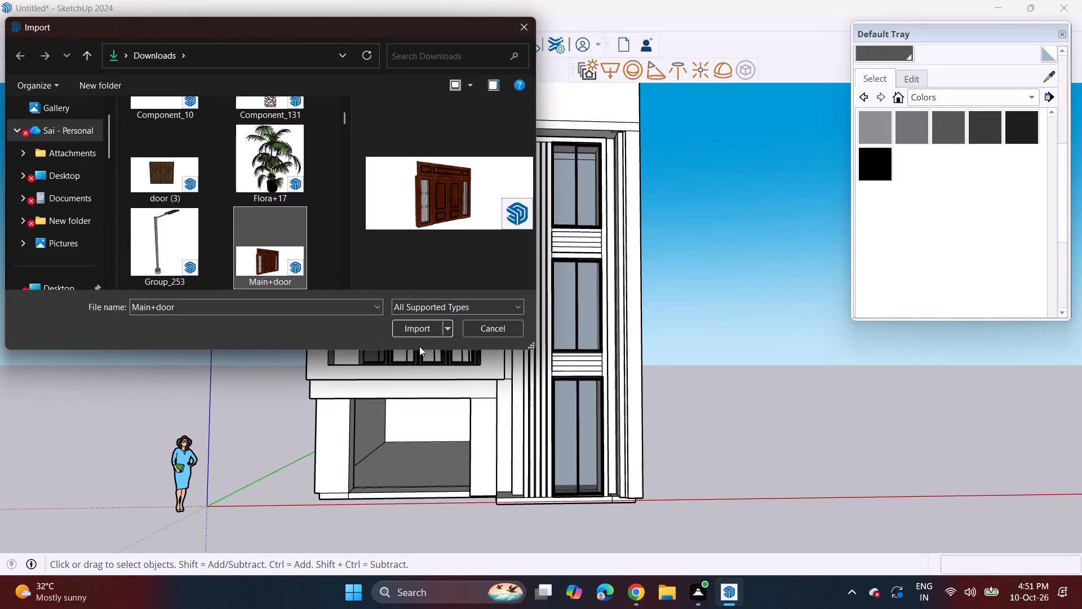
{"action": "left_click", "coordinate": [194, 171]}
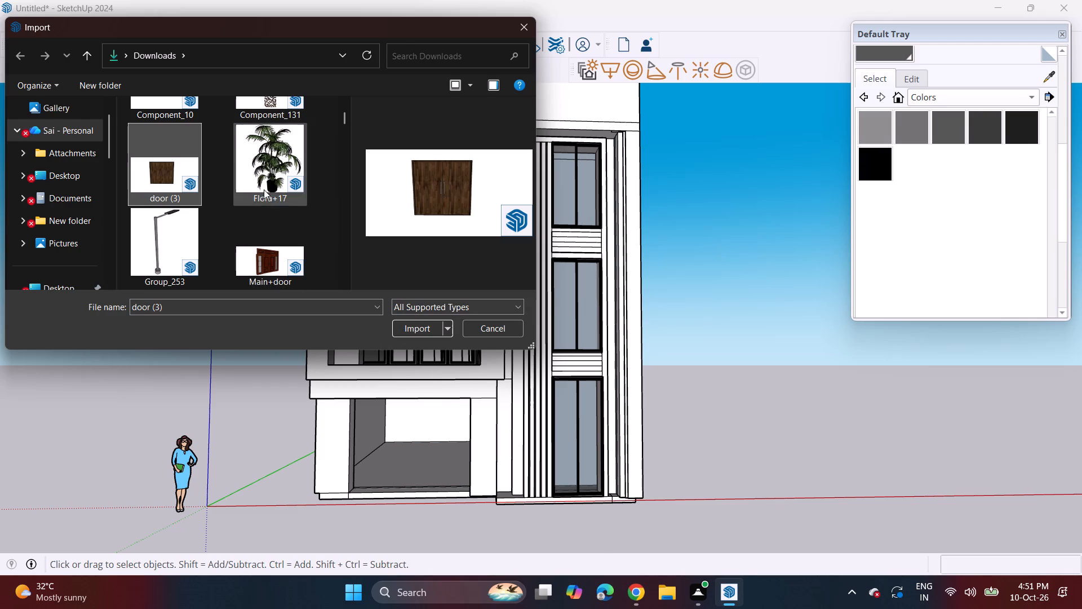
{"action": "left_click", "coordinate": [271, 240]}
{"action": "left_click", "coordinate": [411, 325]}
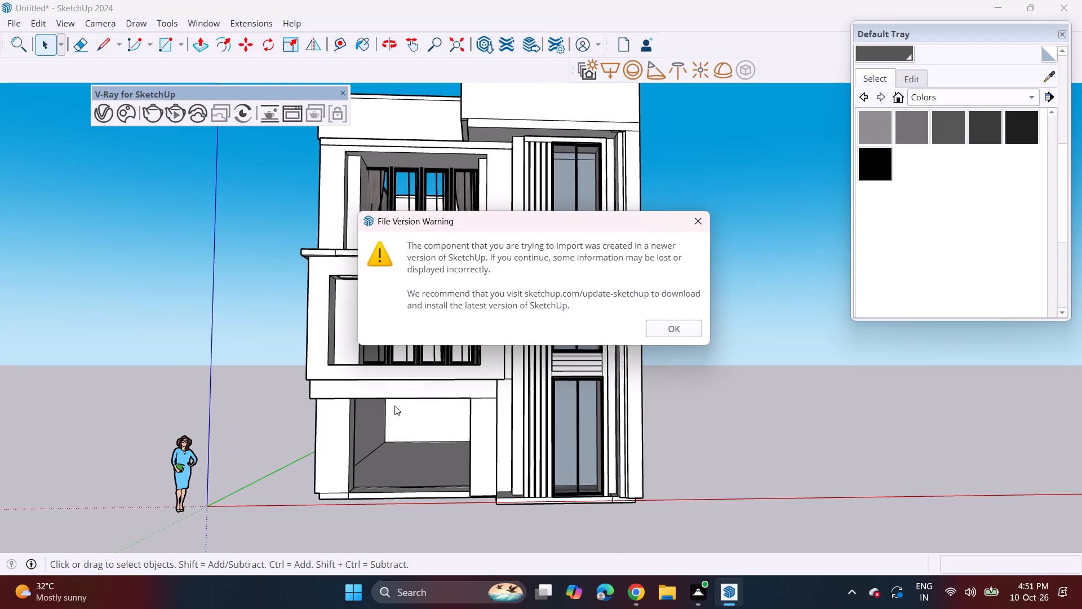
{"action": "left_click", "coordinate": [678, 327]}
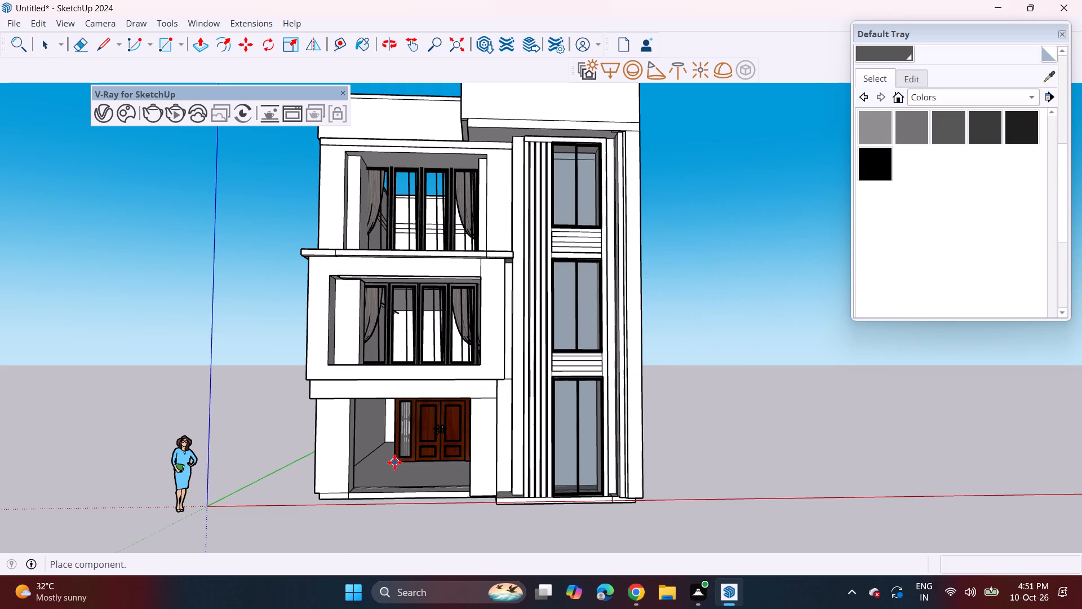
{"action": "left_click", "coordinate": [352, 493]}
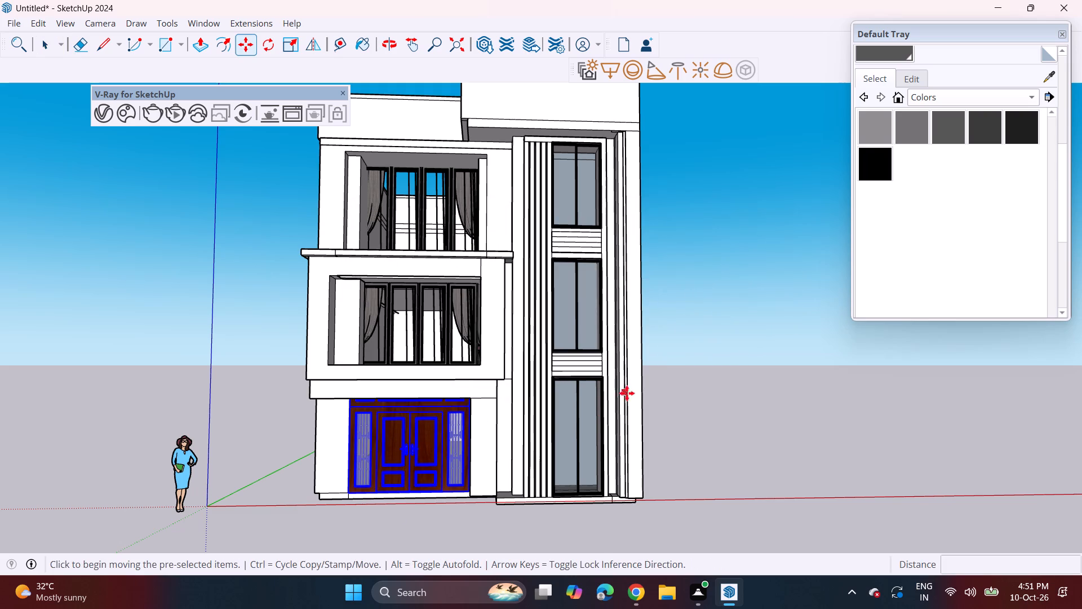
{"action": "key", "text": "space"}
{"action": "left_click", "coordinate": [662, 393]}
{"action": "scroll", "coordinate": [445, 426], "scroll_direction": "up", "scroll_amount": 2}
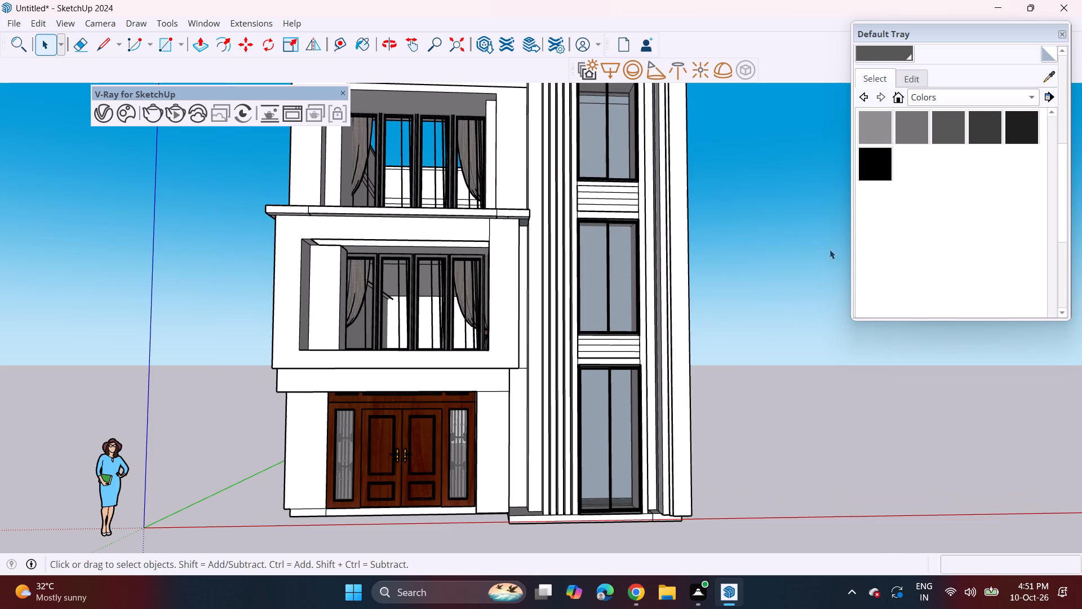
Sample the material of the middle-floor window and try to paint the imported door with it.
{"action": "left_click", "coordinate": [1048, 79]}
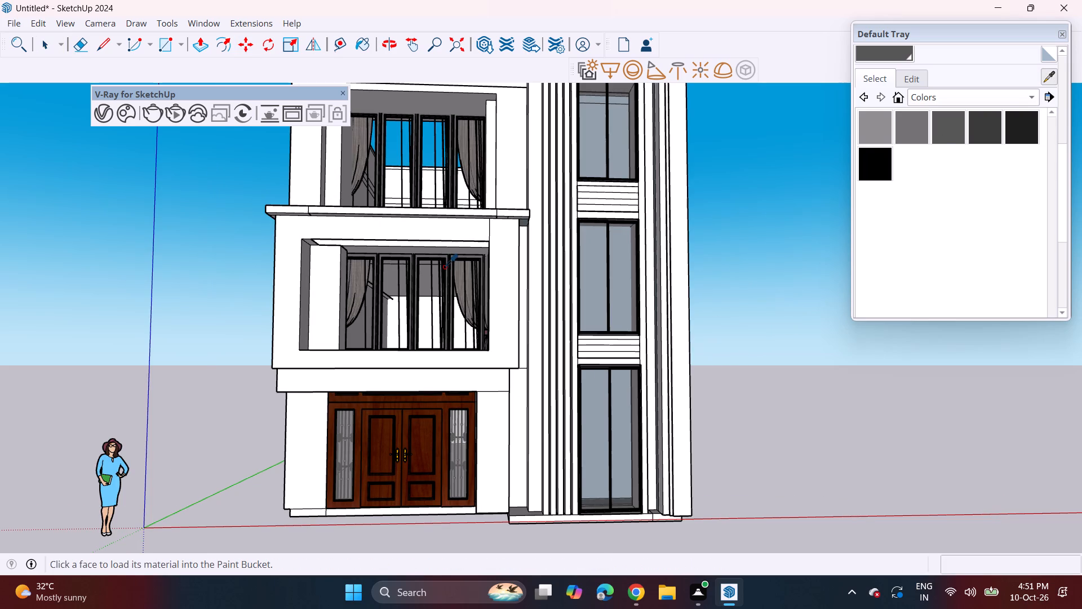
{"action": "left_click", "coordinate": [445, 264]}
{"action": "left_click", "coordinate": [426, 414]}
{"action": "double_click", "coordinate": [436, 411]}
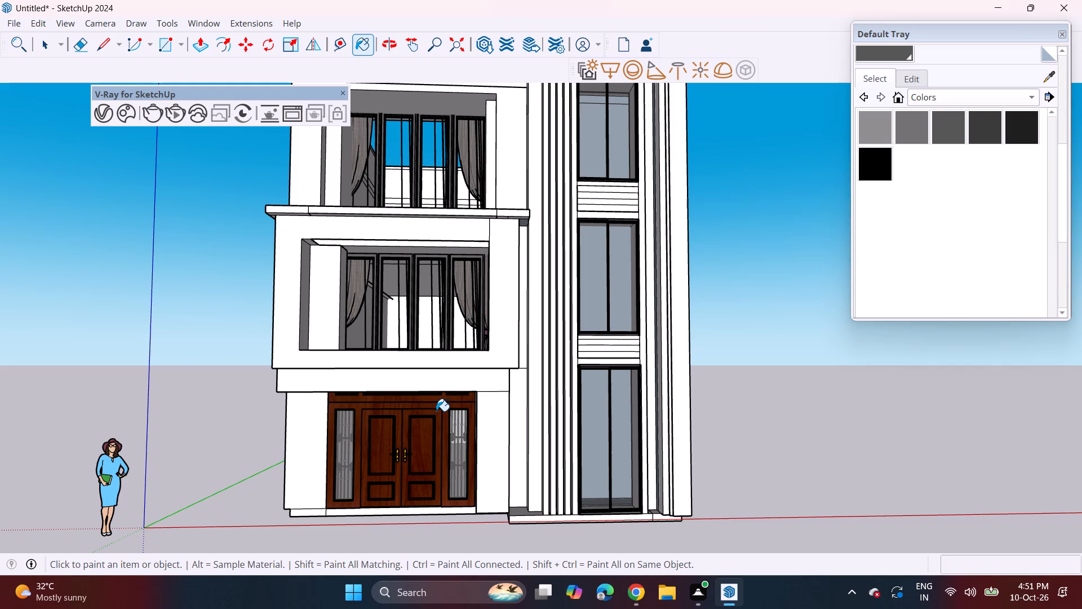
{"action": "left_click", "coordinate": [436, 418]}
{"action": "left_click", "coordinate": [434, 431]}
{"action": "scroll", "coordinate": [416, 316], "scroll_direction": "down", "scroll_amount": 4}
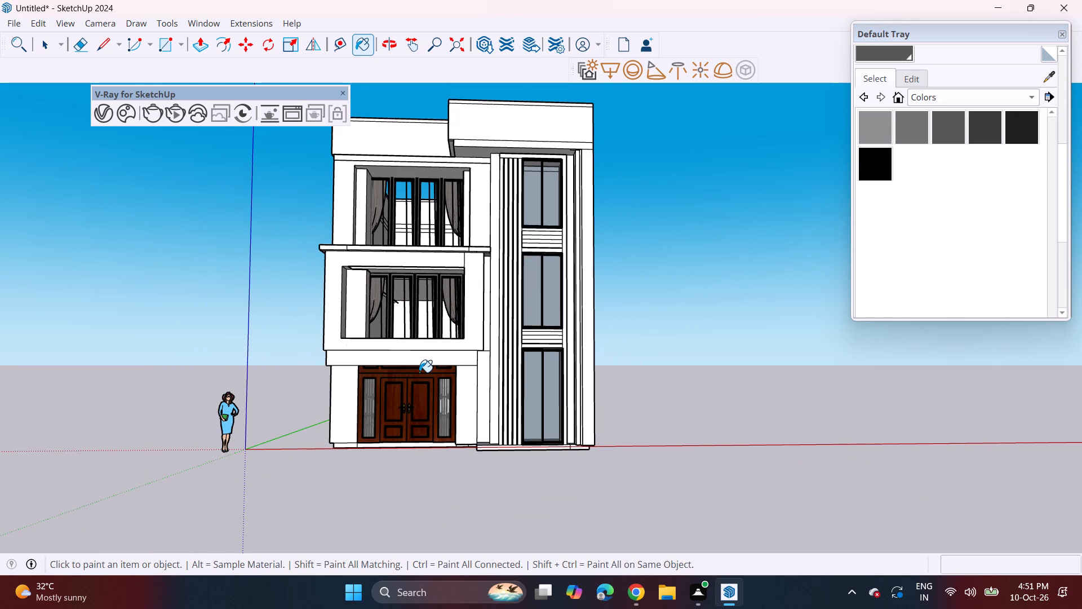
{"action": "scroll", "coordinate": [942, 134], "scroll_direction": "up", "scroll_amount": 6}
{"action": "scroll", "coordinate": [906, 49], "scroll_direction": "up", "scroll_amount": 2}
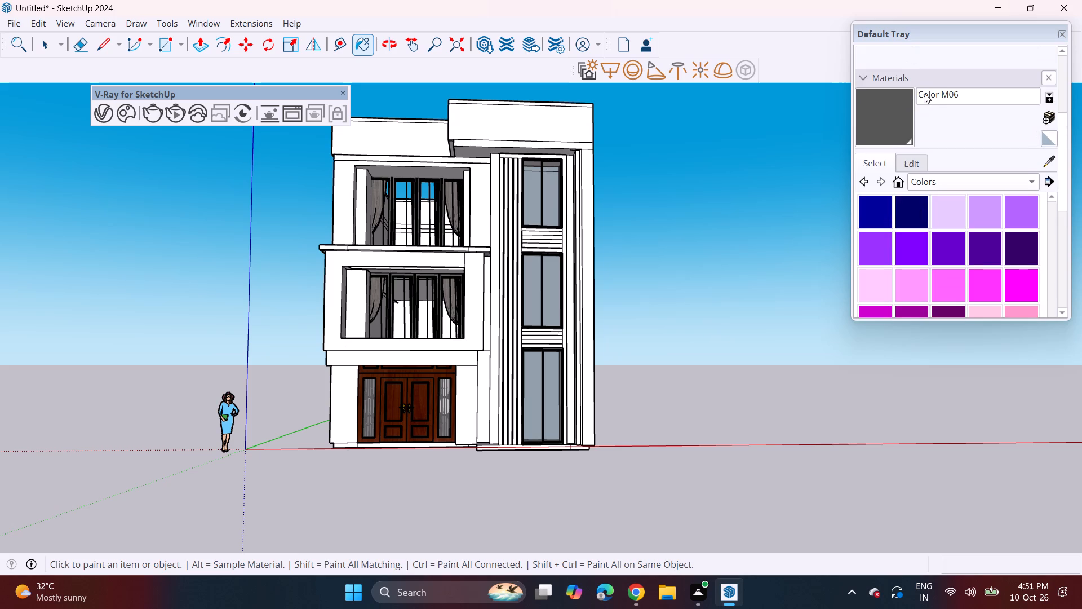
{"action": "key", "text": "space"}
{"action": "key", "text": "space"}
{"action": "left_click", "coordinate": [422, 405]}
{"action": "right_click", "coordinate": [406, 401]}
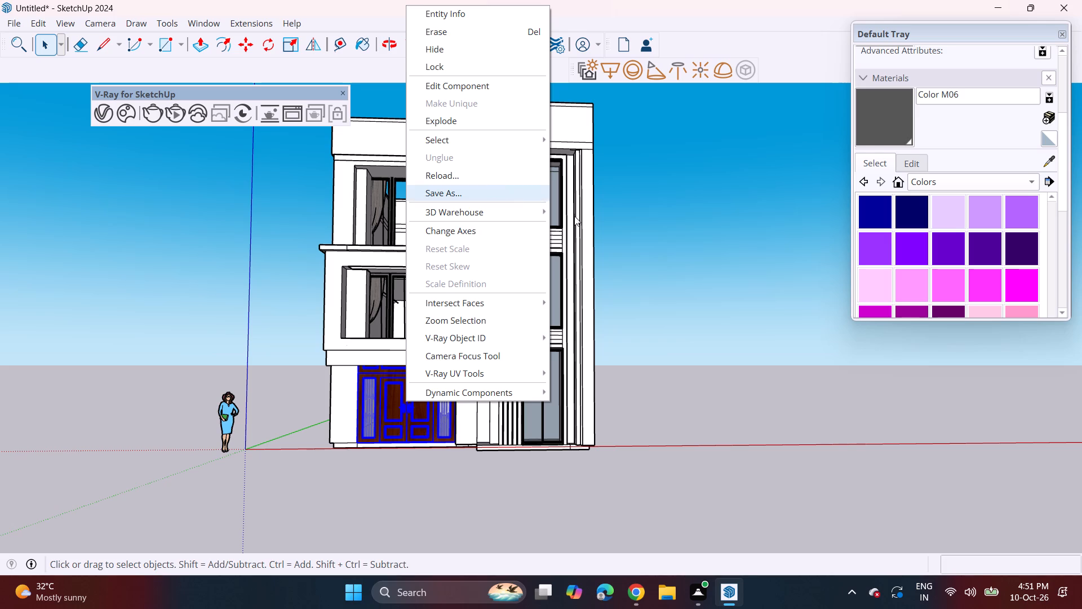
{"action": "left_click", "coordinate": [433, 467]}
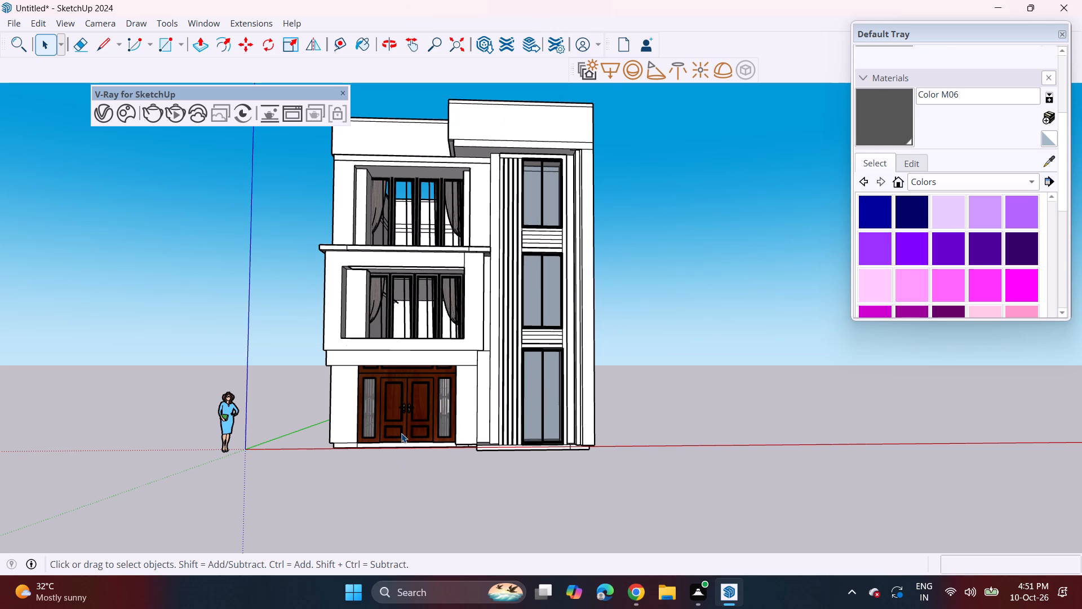
Edit the main door component and paint the right leaf and the inset panels of both leaves with Color M06.
{"action": "scroll", "coordinate": [401, 434], "scroll_direction": "up", "scroll_amount": 10}
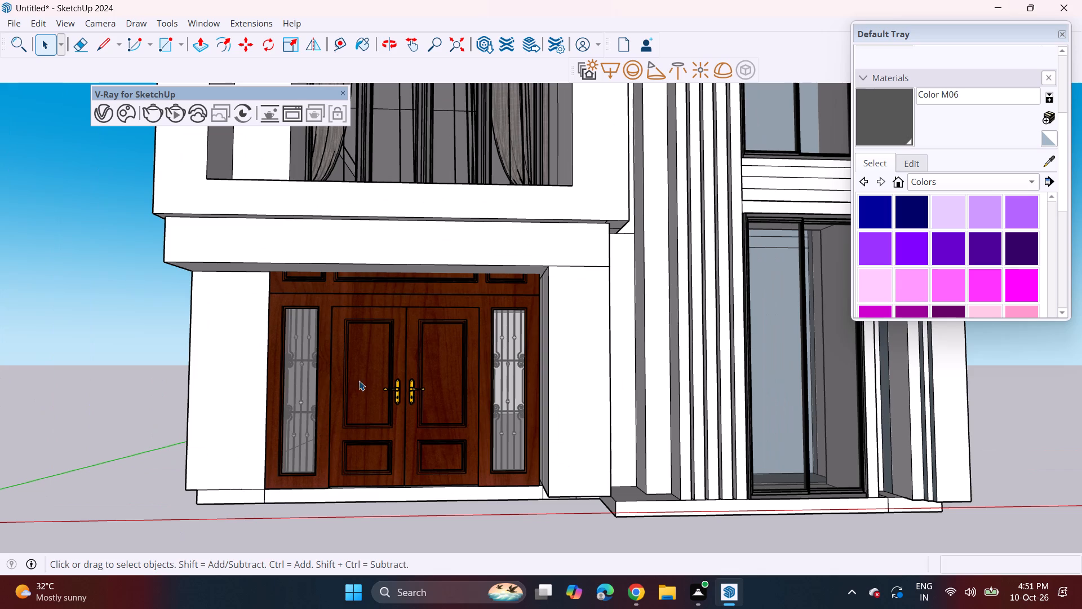
{"action": "left_click", "coordinate": [385, 385]}
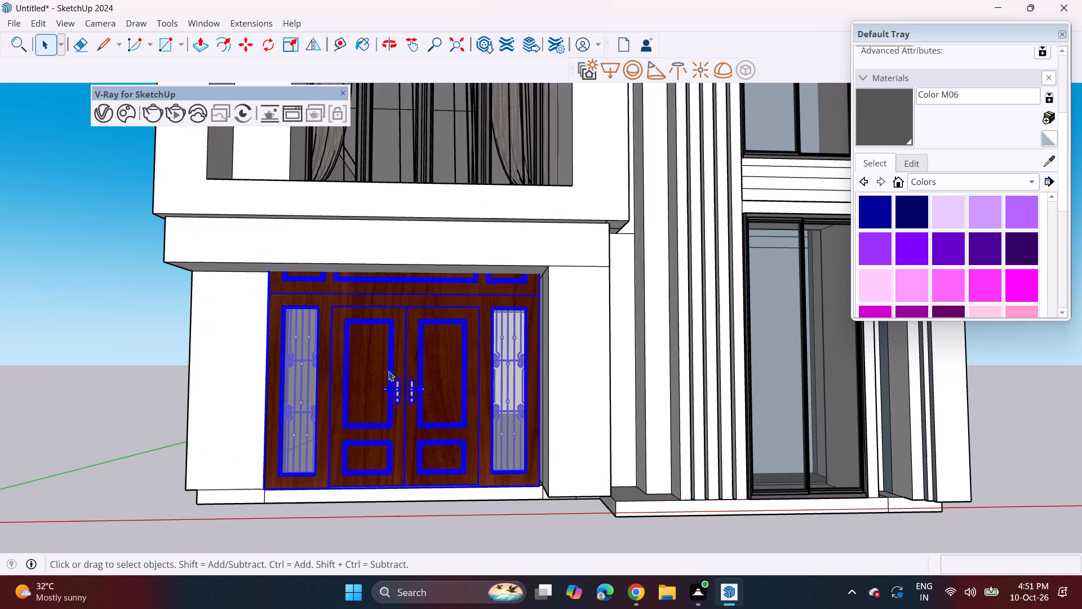
{"action": "right_click", "coordinate": [387, 371]}
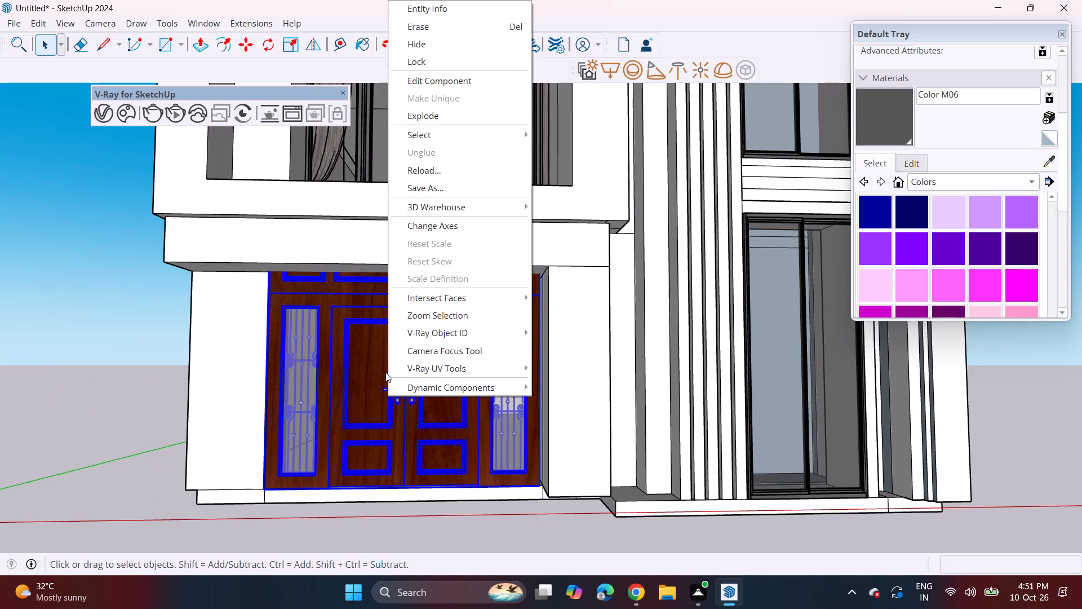
{"action": "left_click", "coordinate": [461, 79]}
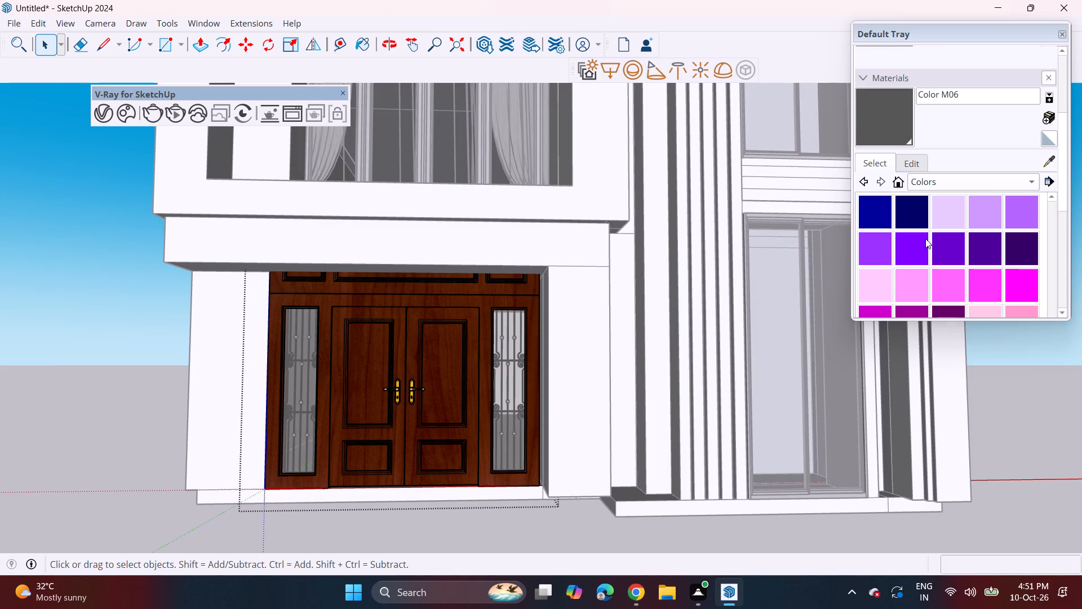
{"action": "scroll", "coordinate": [977, 192], "scroll_direction": "down", "scroll_amount": 1}
{"action": "left_click", "coordinate": [886, 115]}
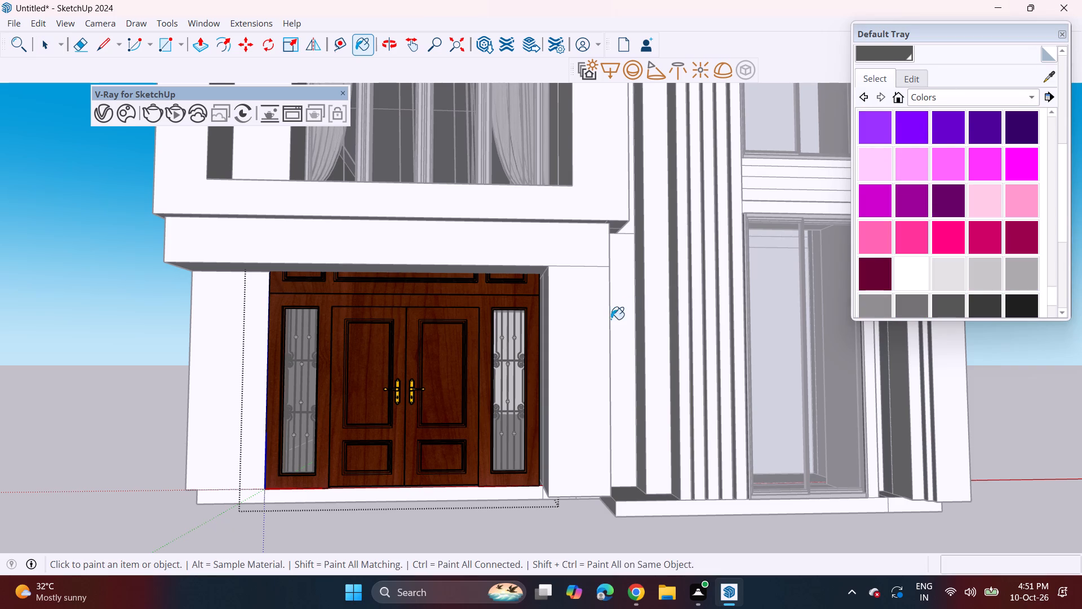
{"action": "left_click", "coordinate": [468, 387]}
{"action": "left_click", "coordinate": [365, 393]}
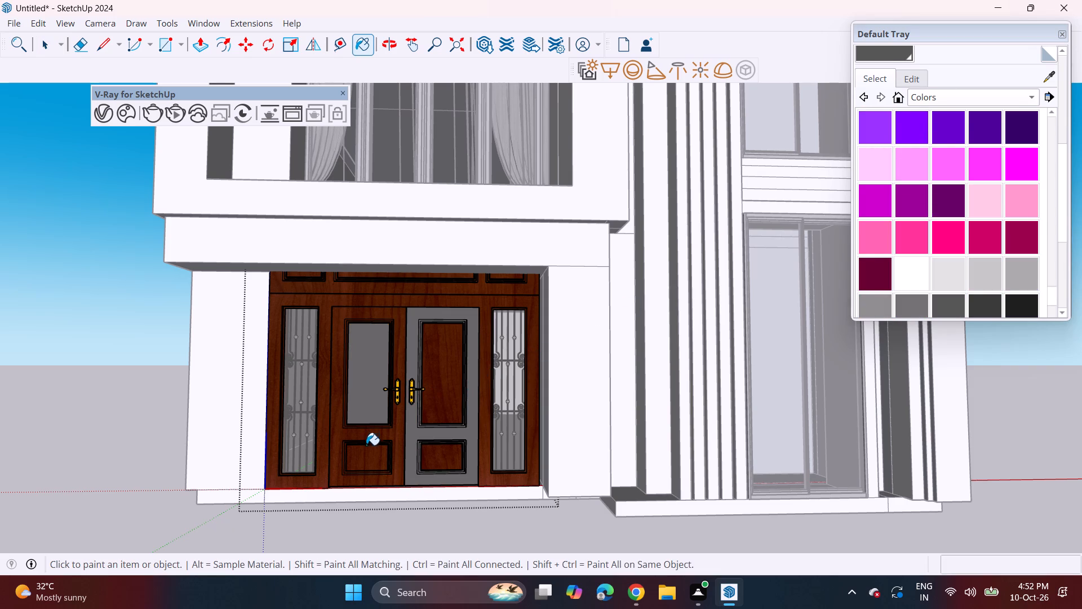
{"action": "left_click", "coordinate": [365, 460]}
{"action": "left_click", "coordinate": [426, 393]}
{"action": "left_click", "coordinate": [441, 467]}
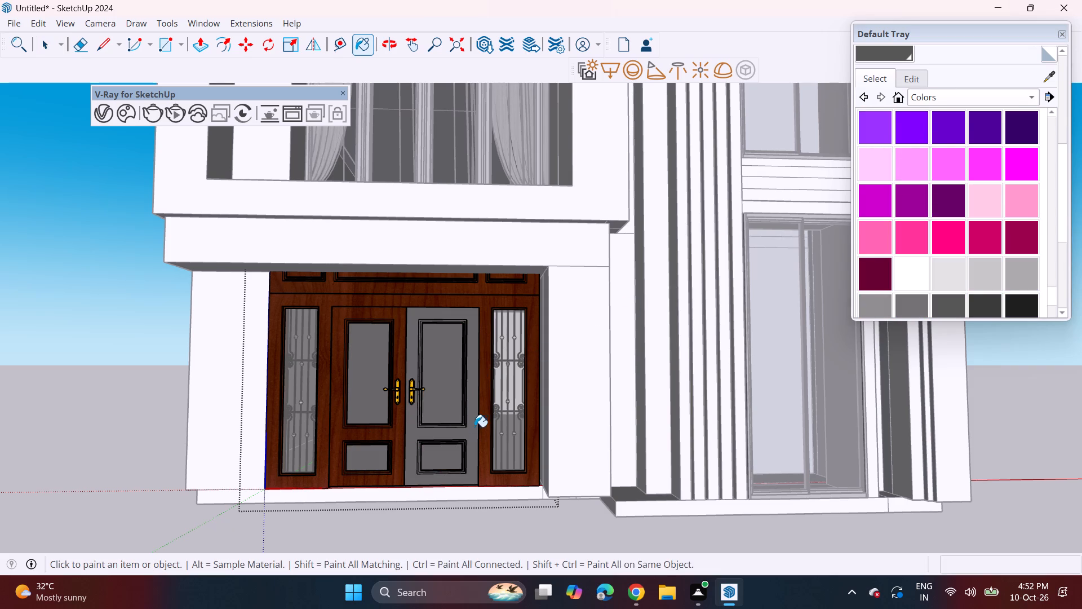
Try to paint the wooden frame beside the door leaves with Color M06, and close the door component.
{"action": "left_click", "coordinate": [483, 422]}
{"action": "left_click", "coordinate": [485, 325]}
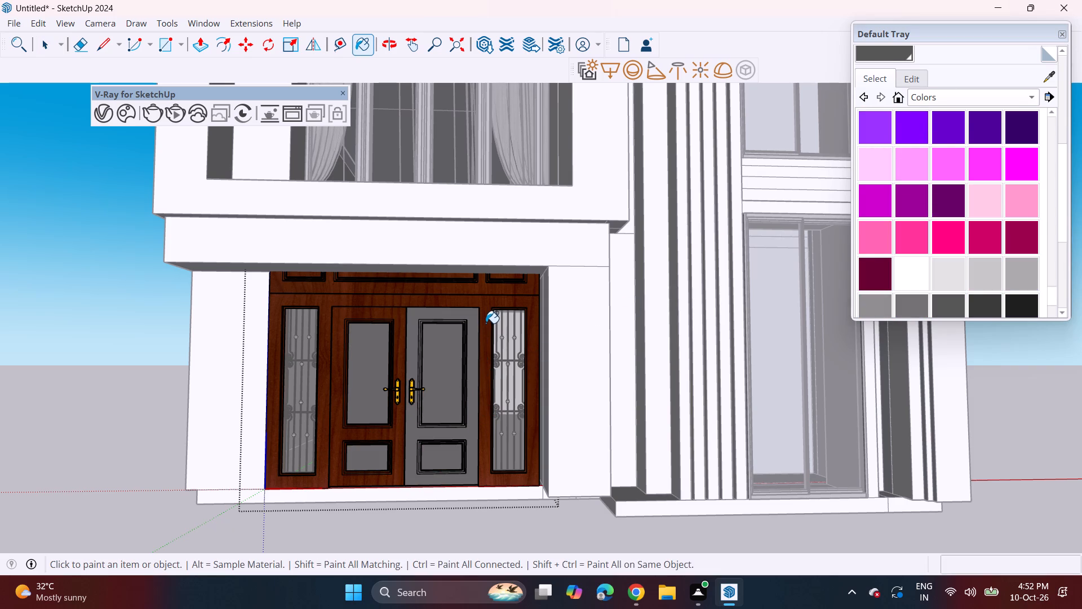
{"action": "left_click", "coordinate": [486, 321]}
{"action": "left_click", "coordinate": [326, 389]}
{"action": "key", "text": "space"}
{"action": "left_click", "coordinate": [303, 526]}
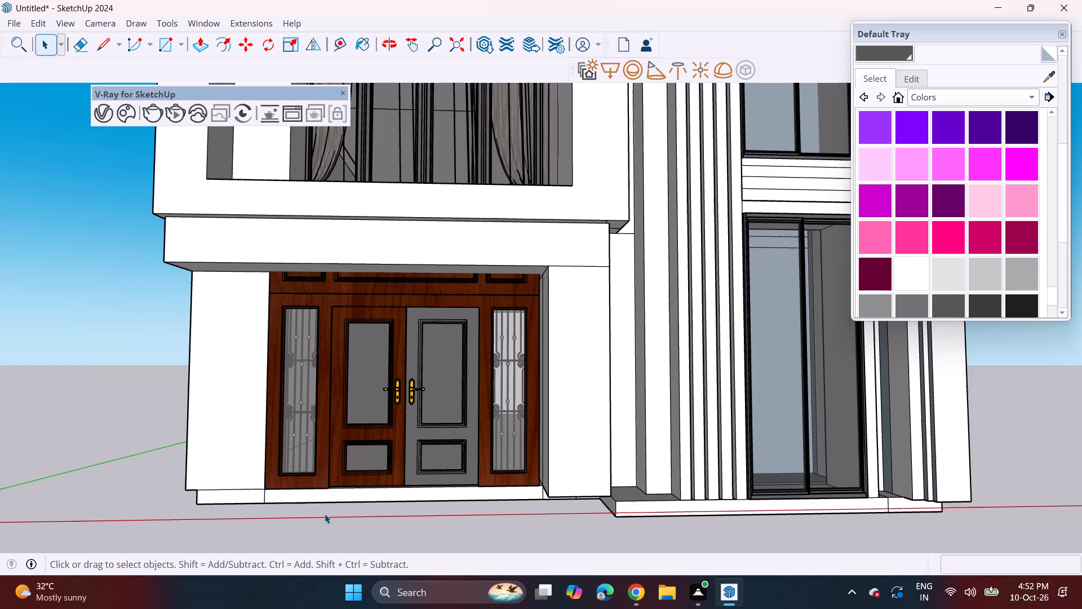
Move the main door component straight down by about 1' 1 3/8".
{"action": "left_click", "coordinate": [397, 306]}
{"action": "left_click", "coordinate": [402, 301]}
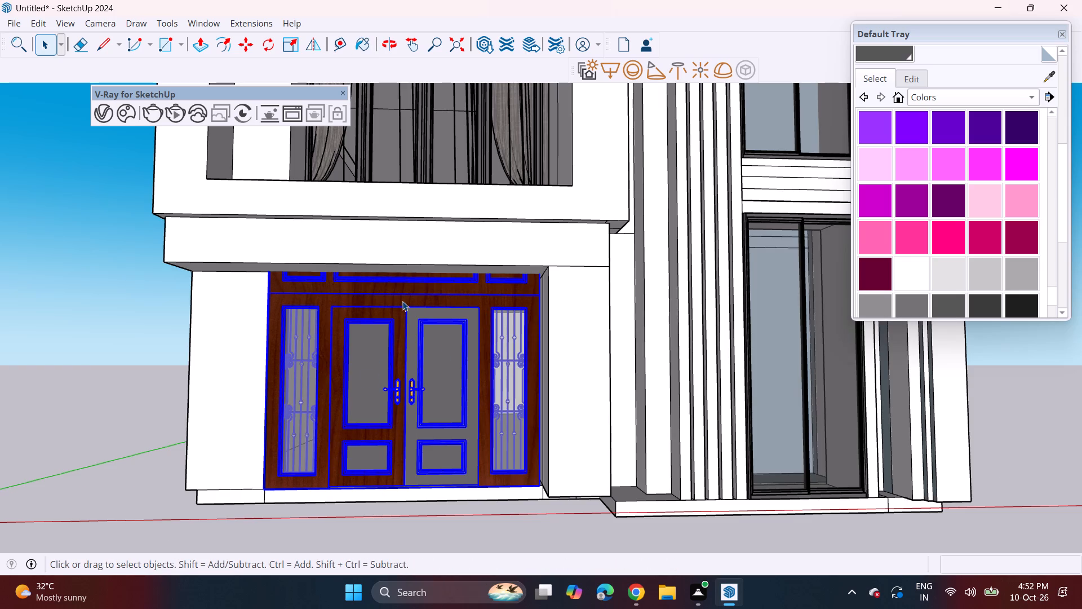
{"action": "key", "text": "m"}
{"action": "left_click", "coordinate": [407, 311]}
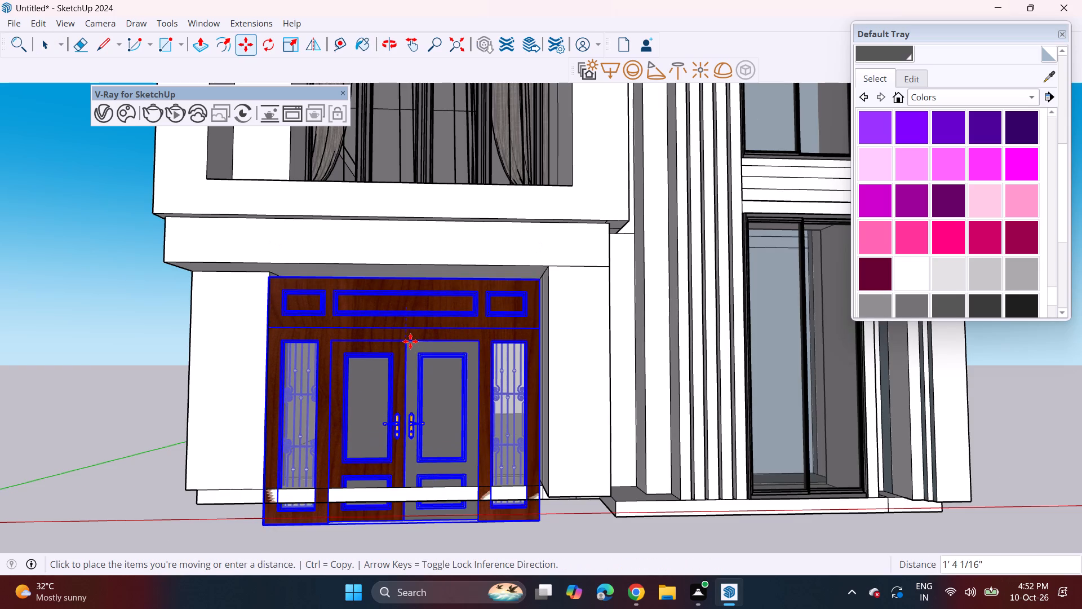
{"action": "left_click", "coordinate": [413, 336]}
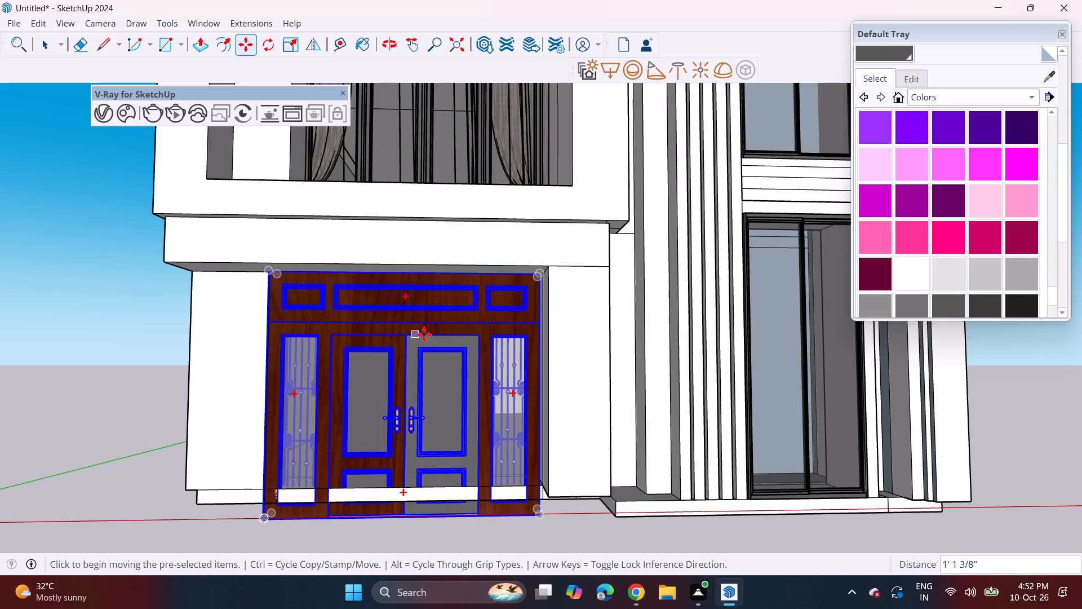
Scale the main door uniformly by about 0.87 from its lower-left corner, keeping the opposite upper corner fixed.
{"action": "left_click", "coordinate": [287, 42]}
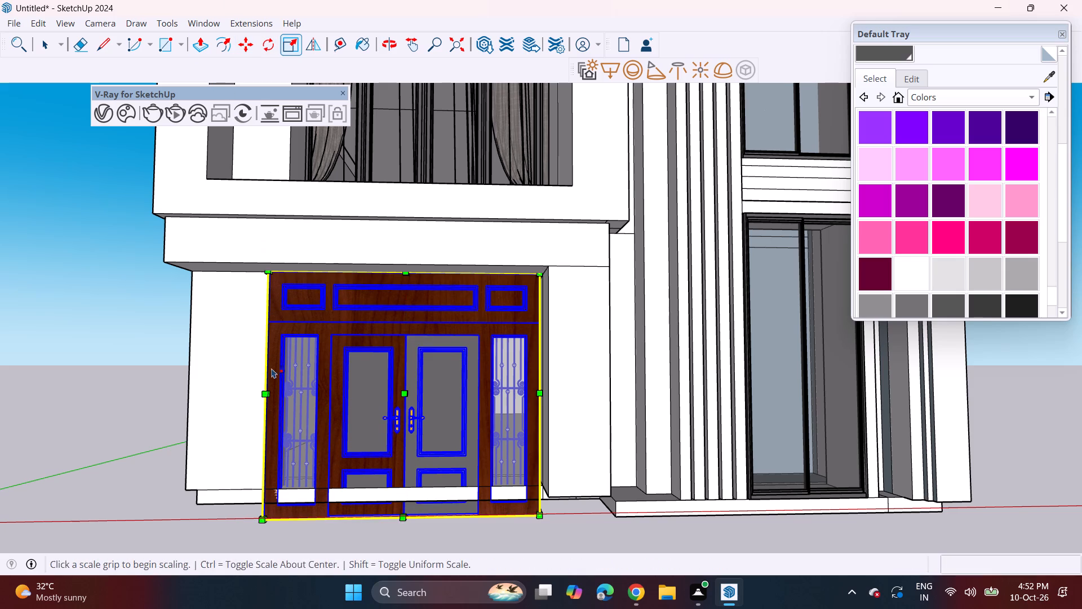
{"action": "left_click", "coordinate": [263, 519]}
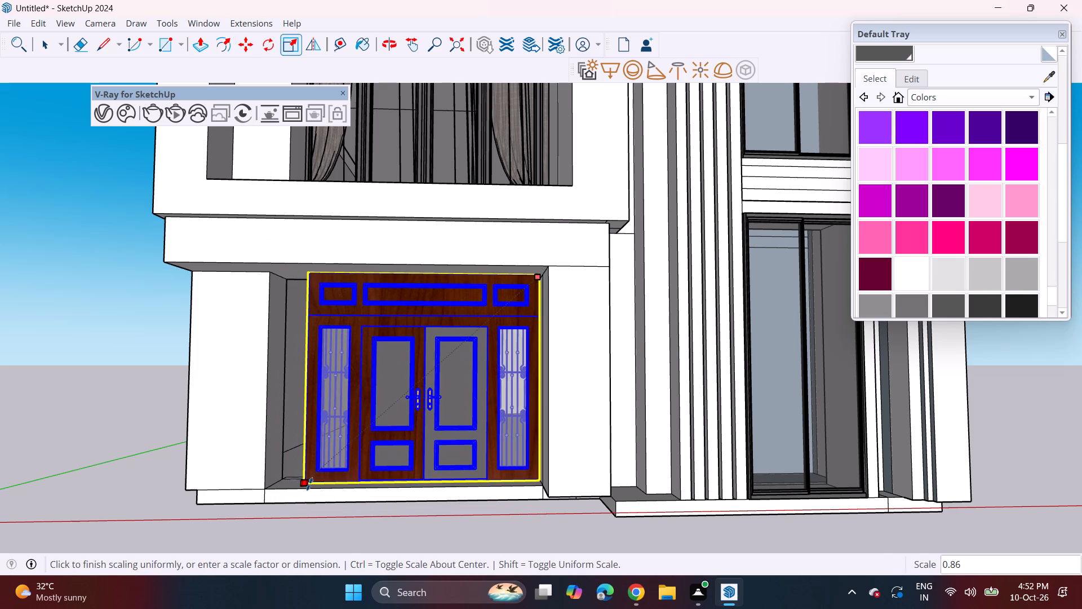
{"action": "left_click", "coordinate": [303, 487]}
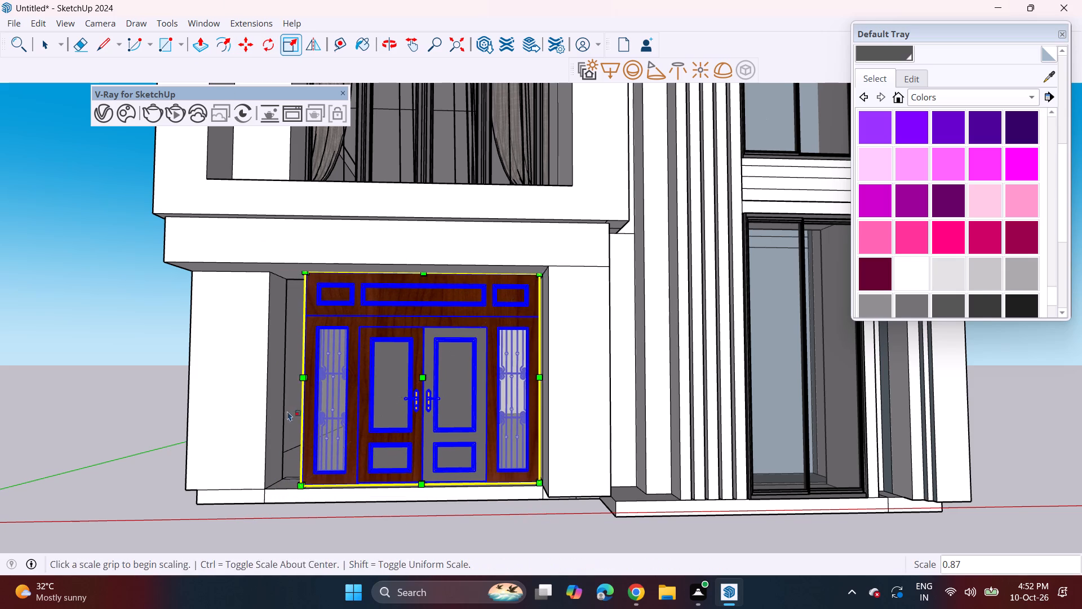
Stretch the main door's width along the red axis to meet the left side of the entrance opening.
{"action": "middle_click_drag", "start_coordinate": [294, 412], "coordinate": [465, 434]}
{"action": "scroll", "coordinate": [446, 409], "scroll_direction": "up", "scroll_amount": 4}
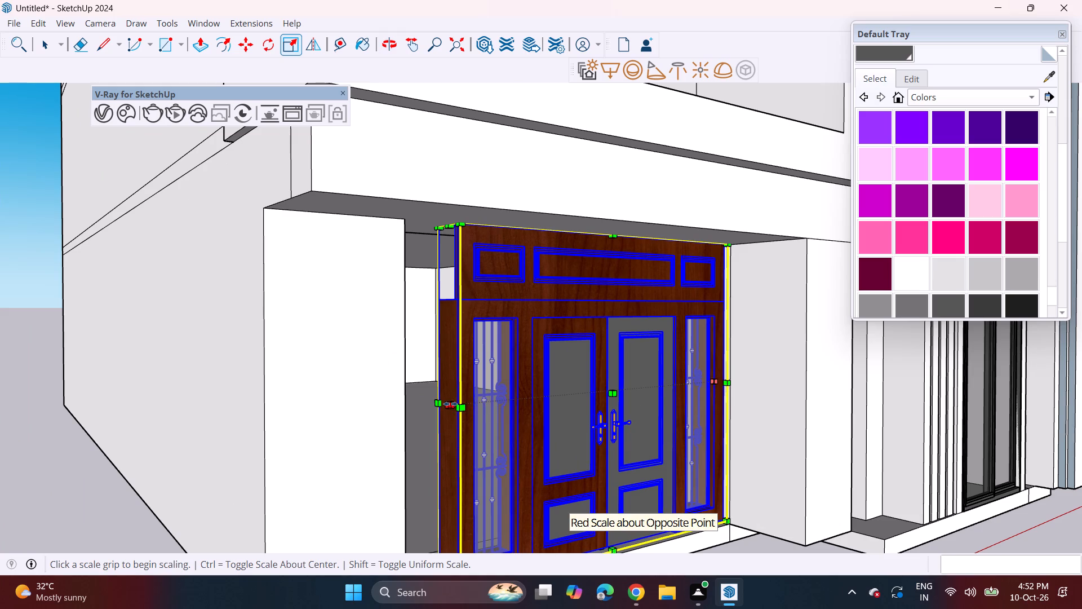
{"action": "left_click", "coordinate": [450, 404]}
{"action": "left_click", "coordinate": [405, 422]}
{"action": "middle_click_drag", "start_coordinate": [543, 393], "coordinate": [392, 377]}
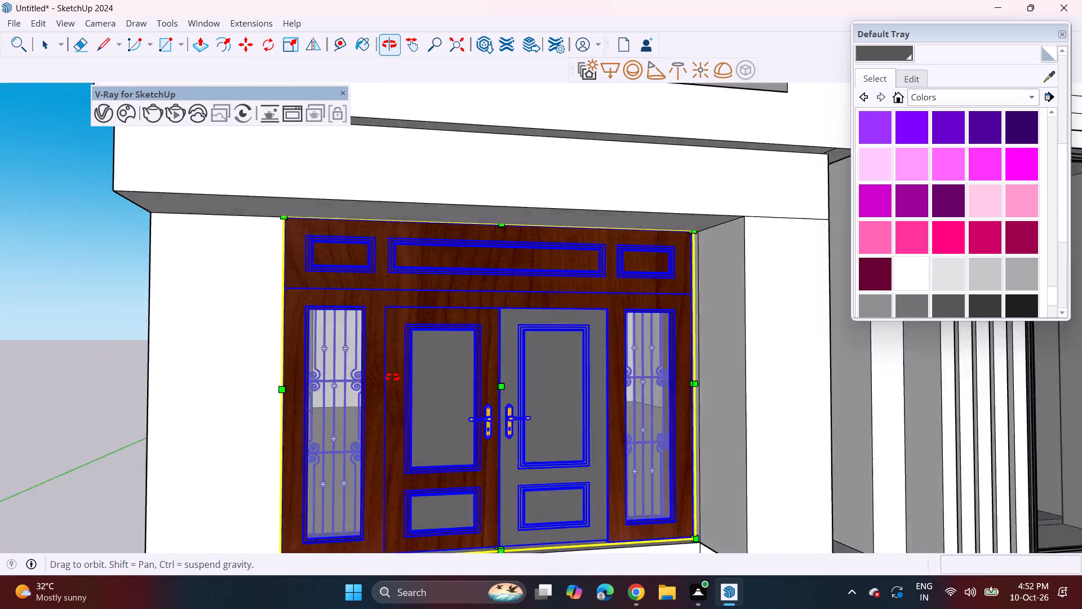
{"action": "middle_click_drag", "start_coordinate": [392, 377], "coordinate": [365, 370]}
{"action": "scroll", "coordinate": [365, 370], "scroll_direction": "down", "scroll_amount": 3}
{"action": "key", "text": "space"}
{"action": "left_click", "coordinate": [171, 385]}
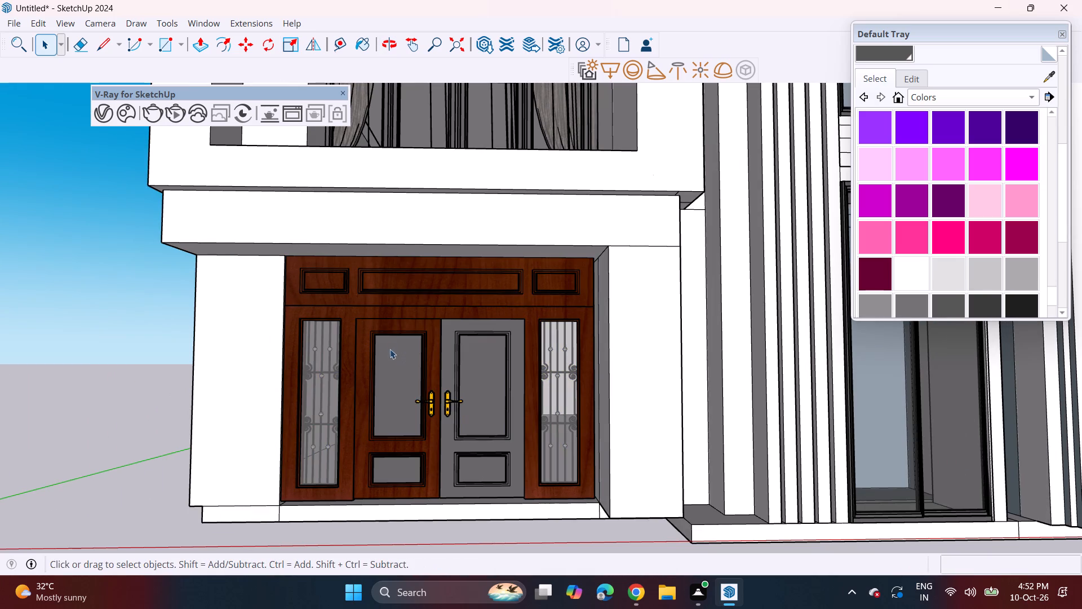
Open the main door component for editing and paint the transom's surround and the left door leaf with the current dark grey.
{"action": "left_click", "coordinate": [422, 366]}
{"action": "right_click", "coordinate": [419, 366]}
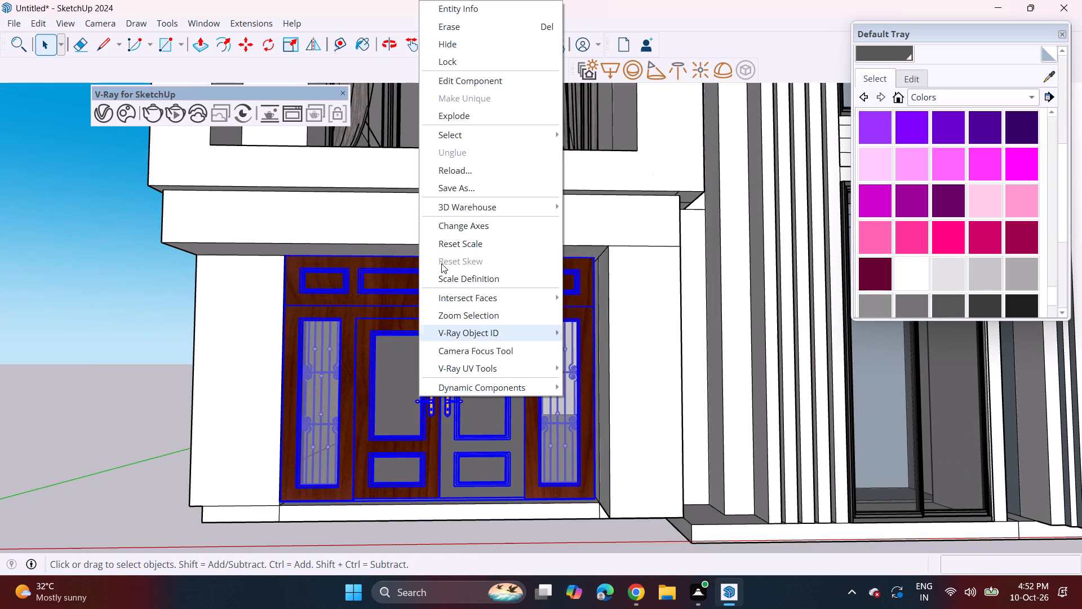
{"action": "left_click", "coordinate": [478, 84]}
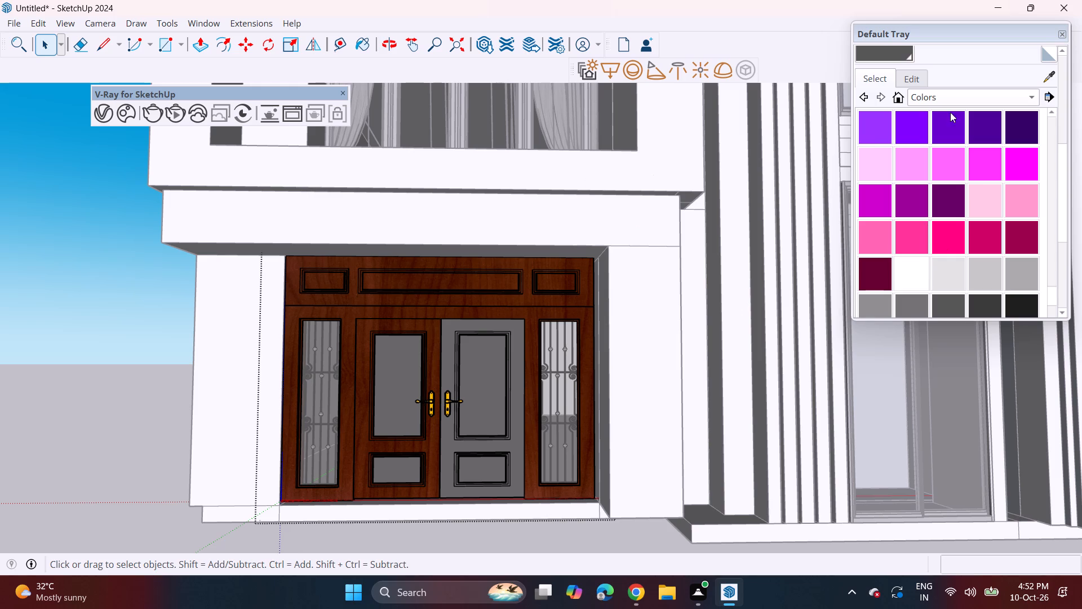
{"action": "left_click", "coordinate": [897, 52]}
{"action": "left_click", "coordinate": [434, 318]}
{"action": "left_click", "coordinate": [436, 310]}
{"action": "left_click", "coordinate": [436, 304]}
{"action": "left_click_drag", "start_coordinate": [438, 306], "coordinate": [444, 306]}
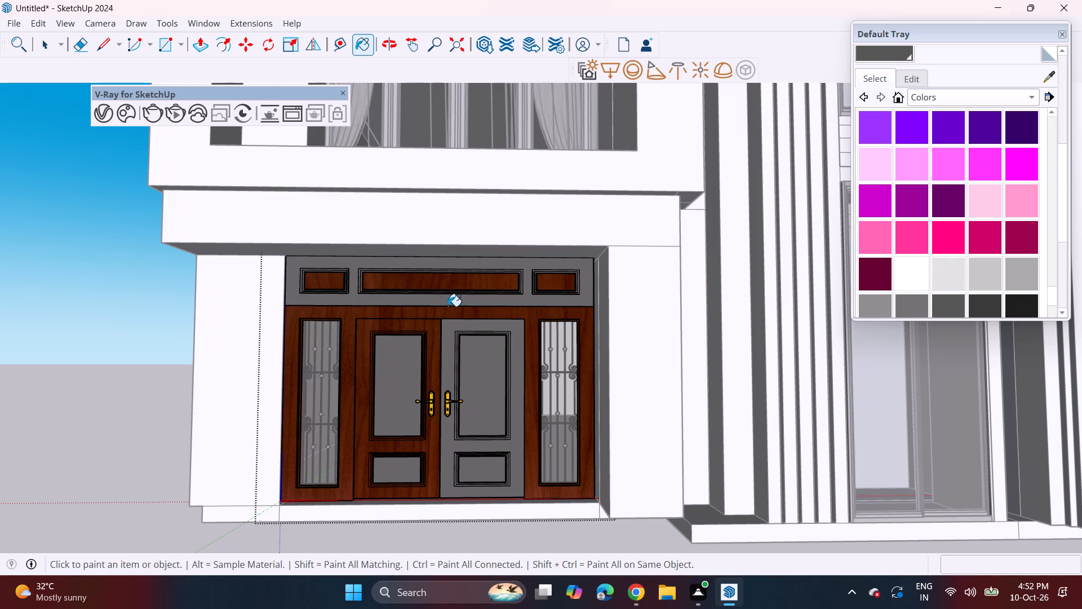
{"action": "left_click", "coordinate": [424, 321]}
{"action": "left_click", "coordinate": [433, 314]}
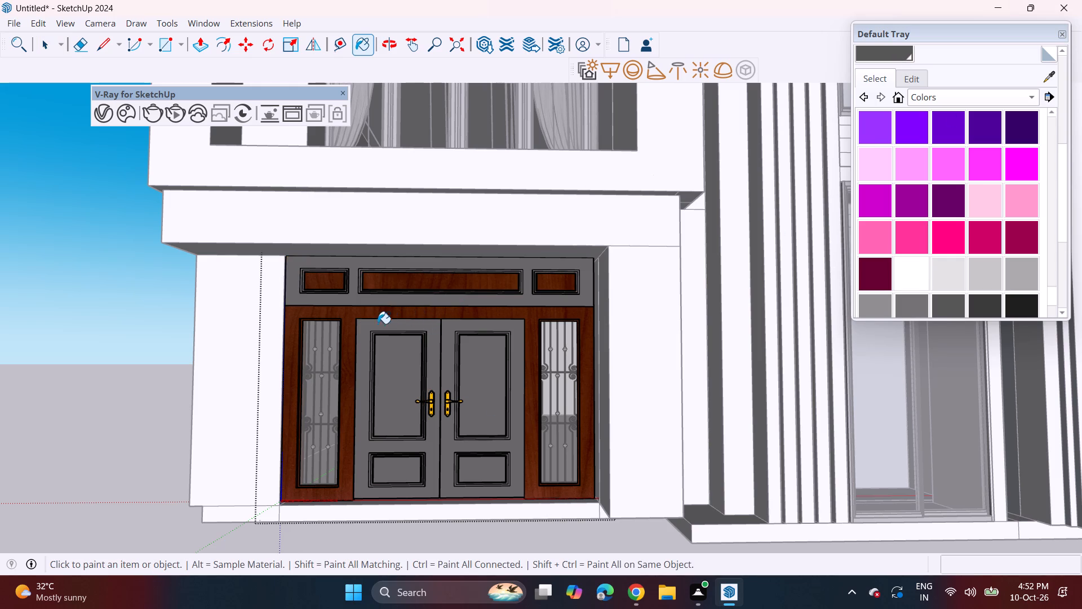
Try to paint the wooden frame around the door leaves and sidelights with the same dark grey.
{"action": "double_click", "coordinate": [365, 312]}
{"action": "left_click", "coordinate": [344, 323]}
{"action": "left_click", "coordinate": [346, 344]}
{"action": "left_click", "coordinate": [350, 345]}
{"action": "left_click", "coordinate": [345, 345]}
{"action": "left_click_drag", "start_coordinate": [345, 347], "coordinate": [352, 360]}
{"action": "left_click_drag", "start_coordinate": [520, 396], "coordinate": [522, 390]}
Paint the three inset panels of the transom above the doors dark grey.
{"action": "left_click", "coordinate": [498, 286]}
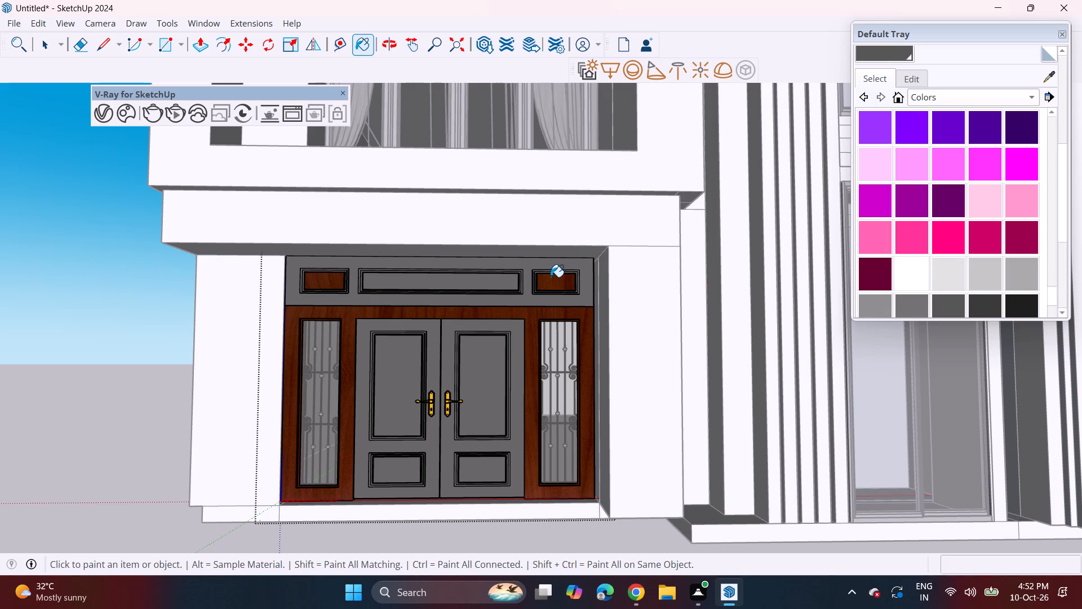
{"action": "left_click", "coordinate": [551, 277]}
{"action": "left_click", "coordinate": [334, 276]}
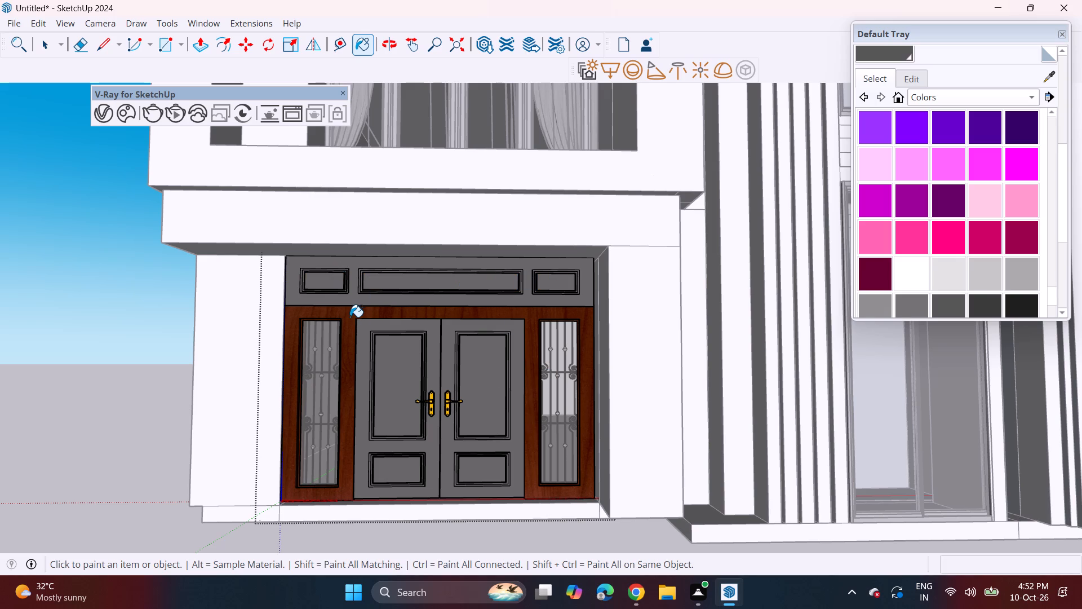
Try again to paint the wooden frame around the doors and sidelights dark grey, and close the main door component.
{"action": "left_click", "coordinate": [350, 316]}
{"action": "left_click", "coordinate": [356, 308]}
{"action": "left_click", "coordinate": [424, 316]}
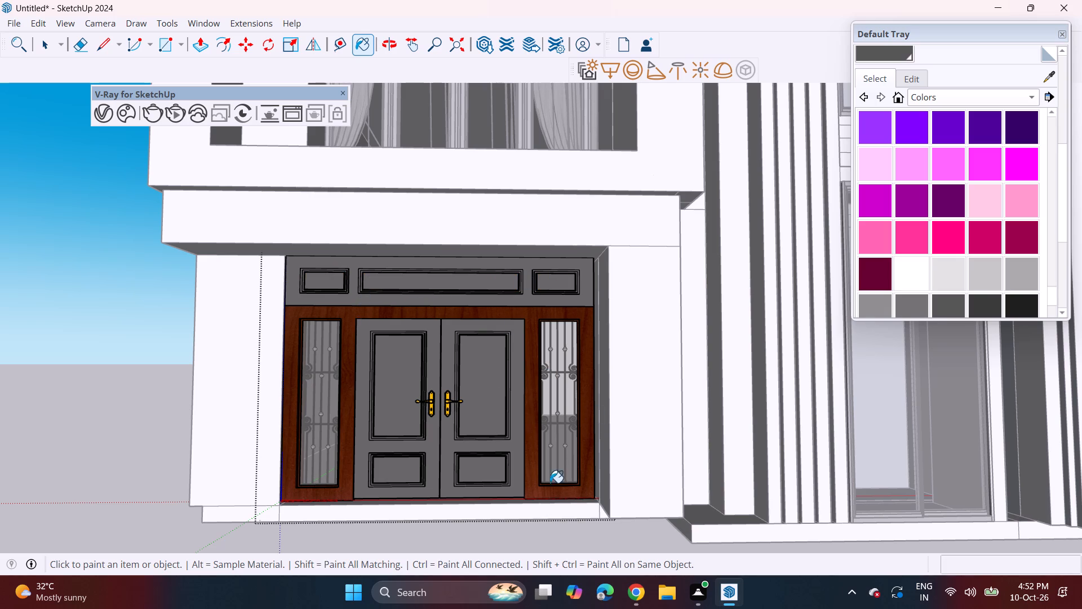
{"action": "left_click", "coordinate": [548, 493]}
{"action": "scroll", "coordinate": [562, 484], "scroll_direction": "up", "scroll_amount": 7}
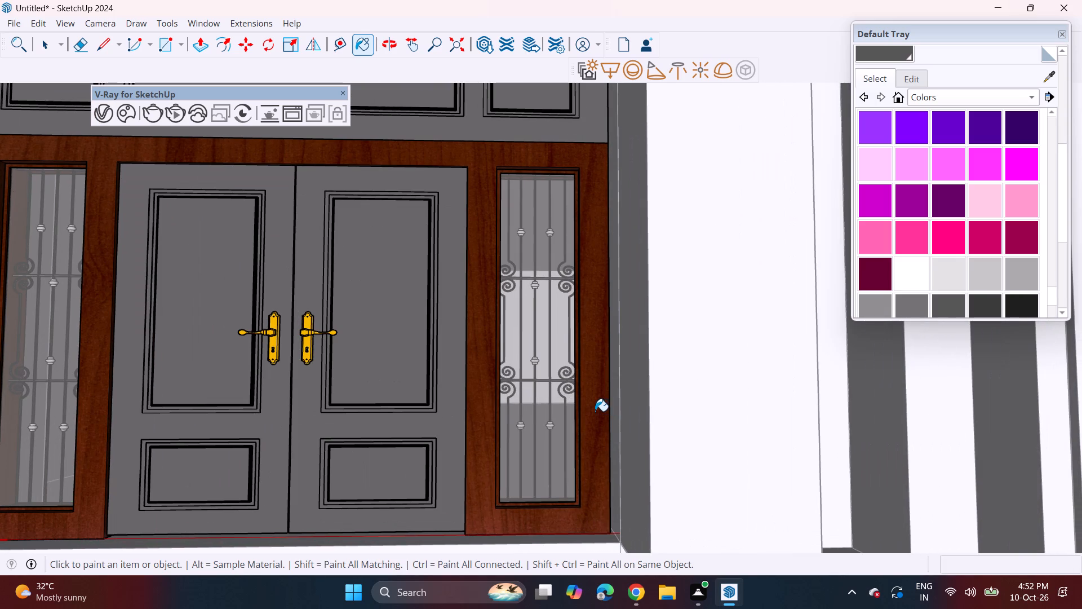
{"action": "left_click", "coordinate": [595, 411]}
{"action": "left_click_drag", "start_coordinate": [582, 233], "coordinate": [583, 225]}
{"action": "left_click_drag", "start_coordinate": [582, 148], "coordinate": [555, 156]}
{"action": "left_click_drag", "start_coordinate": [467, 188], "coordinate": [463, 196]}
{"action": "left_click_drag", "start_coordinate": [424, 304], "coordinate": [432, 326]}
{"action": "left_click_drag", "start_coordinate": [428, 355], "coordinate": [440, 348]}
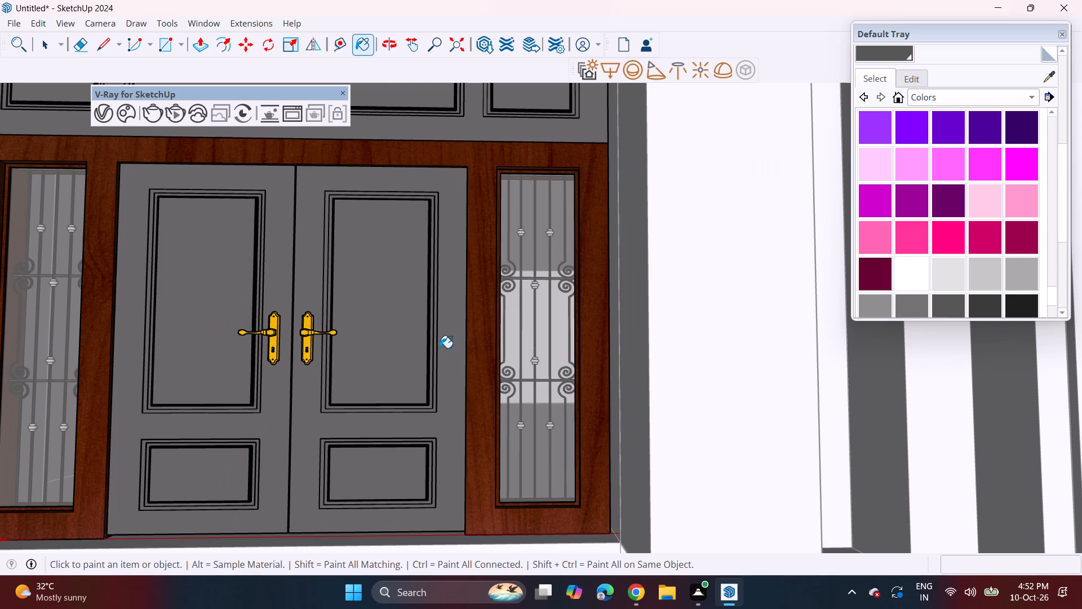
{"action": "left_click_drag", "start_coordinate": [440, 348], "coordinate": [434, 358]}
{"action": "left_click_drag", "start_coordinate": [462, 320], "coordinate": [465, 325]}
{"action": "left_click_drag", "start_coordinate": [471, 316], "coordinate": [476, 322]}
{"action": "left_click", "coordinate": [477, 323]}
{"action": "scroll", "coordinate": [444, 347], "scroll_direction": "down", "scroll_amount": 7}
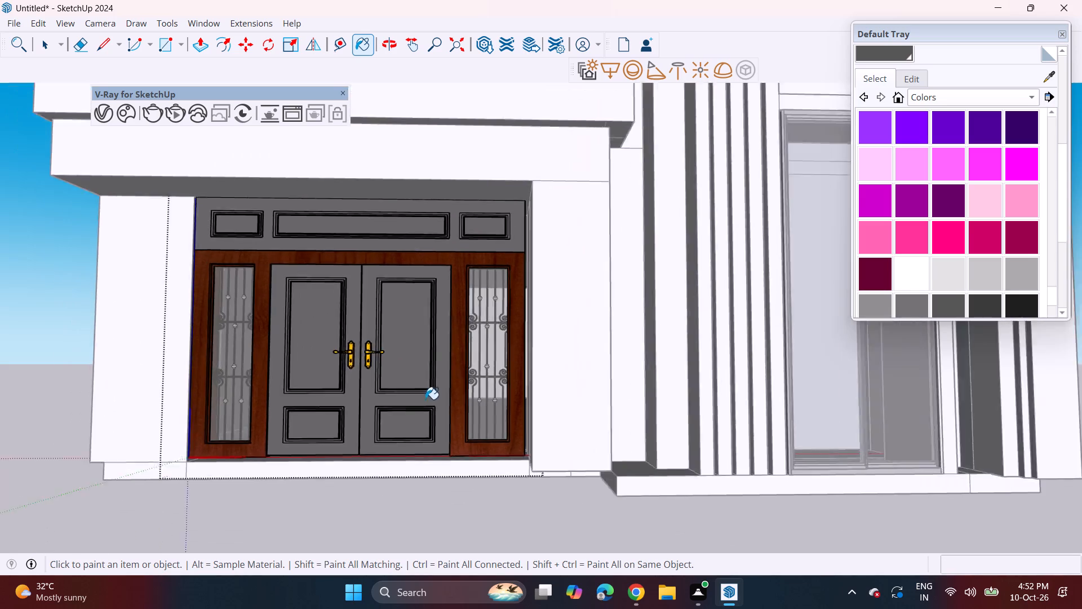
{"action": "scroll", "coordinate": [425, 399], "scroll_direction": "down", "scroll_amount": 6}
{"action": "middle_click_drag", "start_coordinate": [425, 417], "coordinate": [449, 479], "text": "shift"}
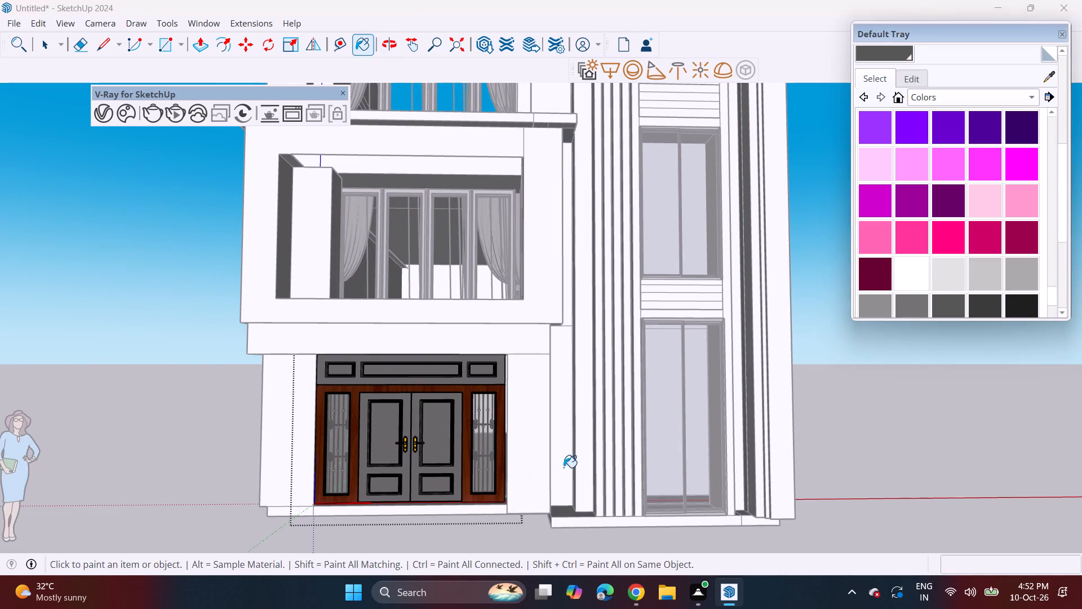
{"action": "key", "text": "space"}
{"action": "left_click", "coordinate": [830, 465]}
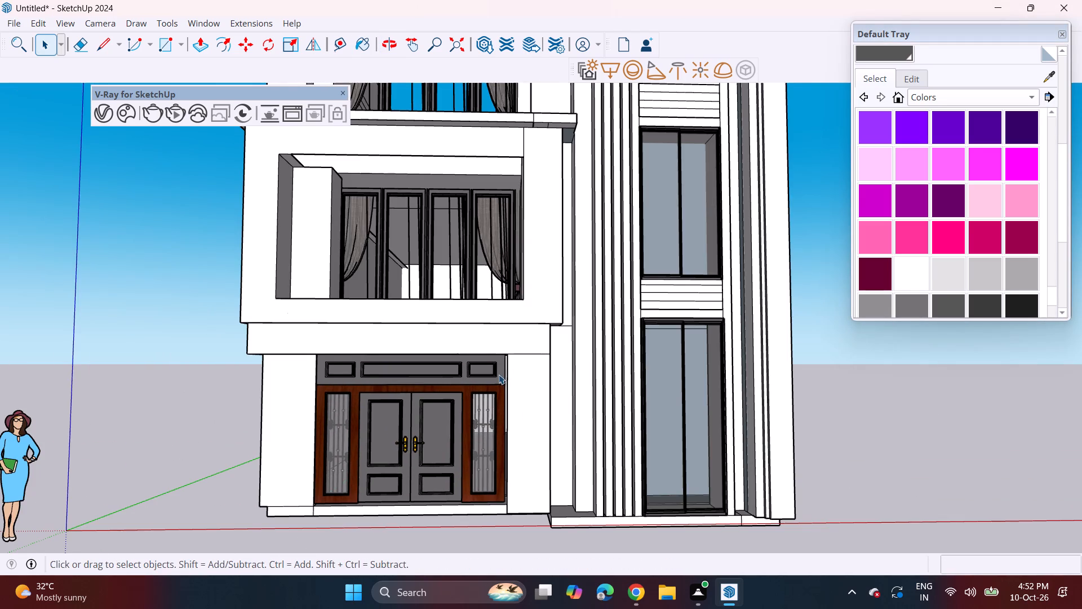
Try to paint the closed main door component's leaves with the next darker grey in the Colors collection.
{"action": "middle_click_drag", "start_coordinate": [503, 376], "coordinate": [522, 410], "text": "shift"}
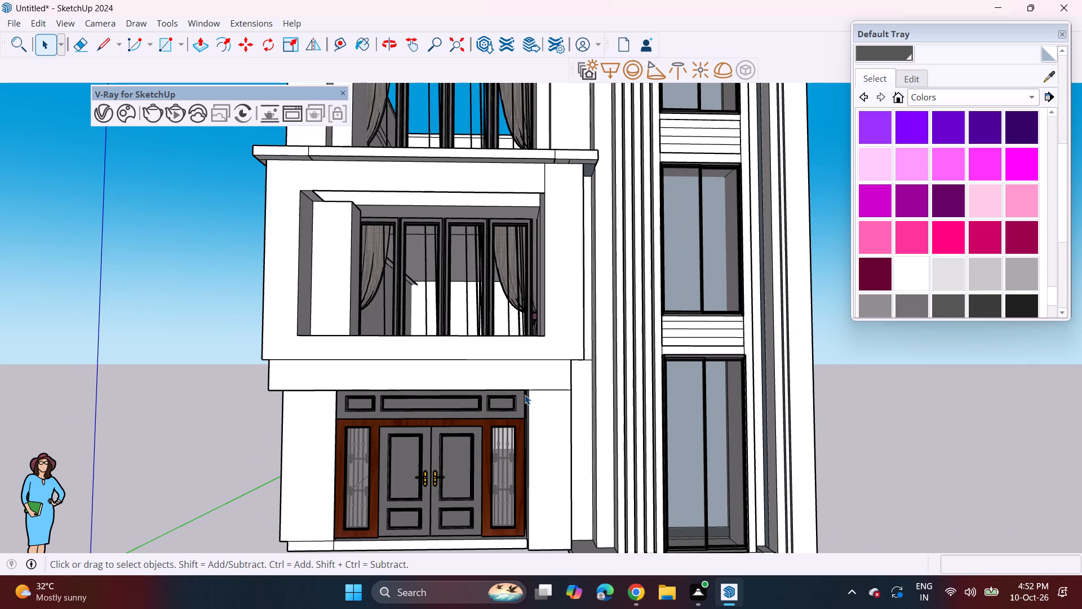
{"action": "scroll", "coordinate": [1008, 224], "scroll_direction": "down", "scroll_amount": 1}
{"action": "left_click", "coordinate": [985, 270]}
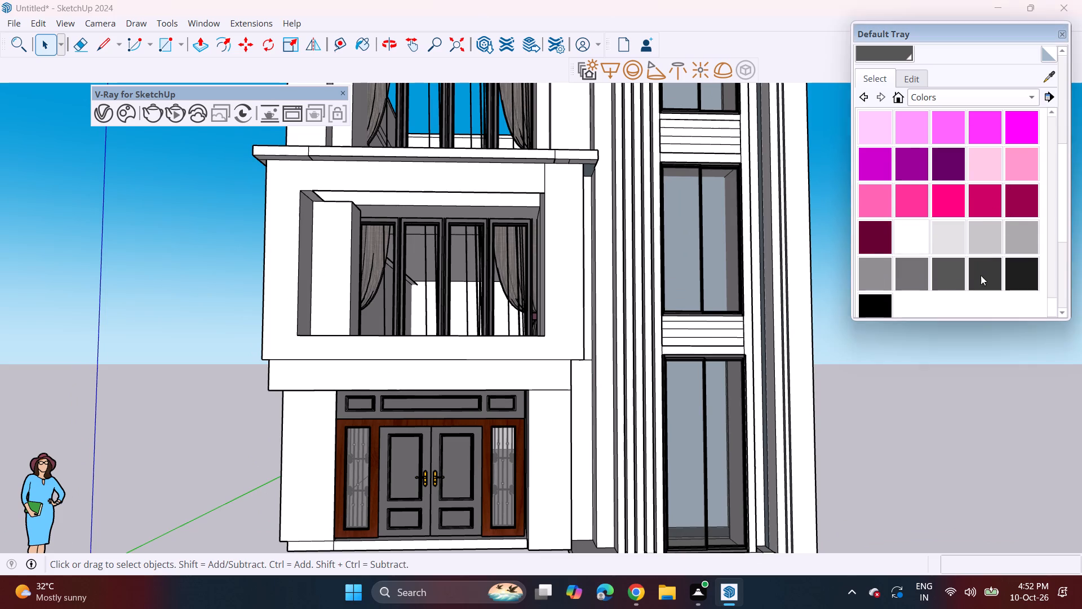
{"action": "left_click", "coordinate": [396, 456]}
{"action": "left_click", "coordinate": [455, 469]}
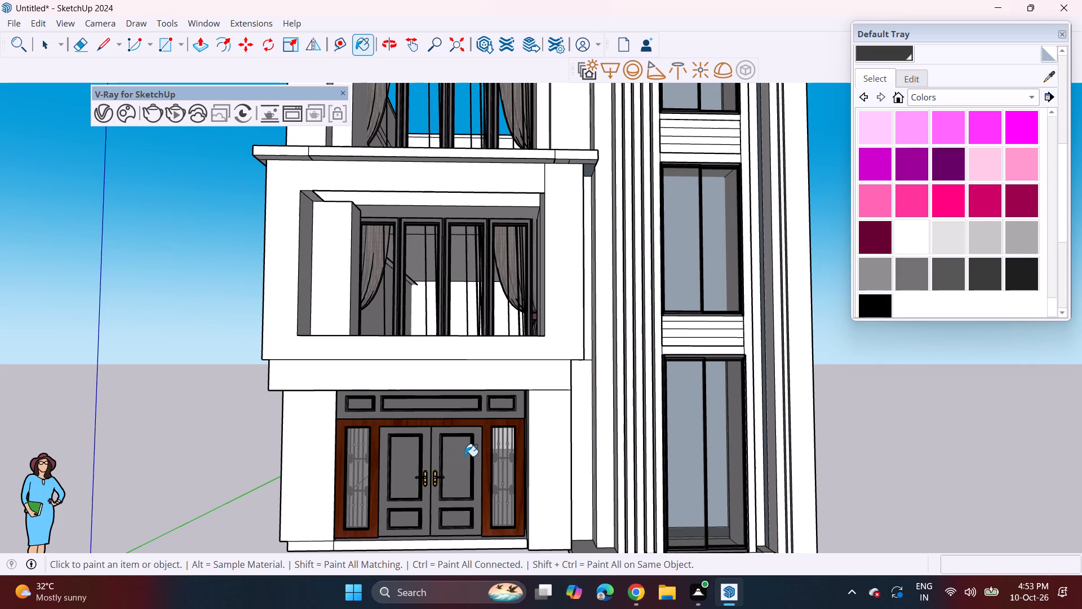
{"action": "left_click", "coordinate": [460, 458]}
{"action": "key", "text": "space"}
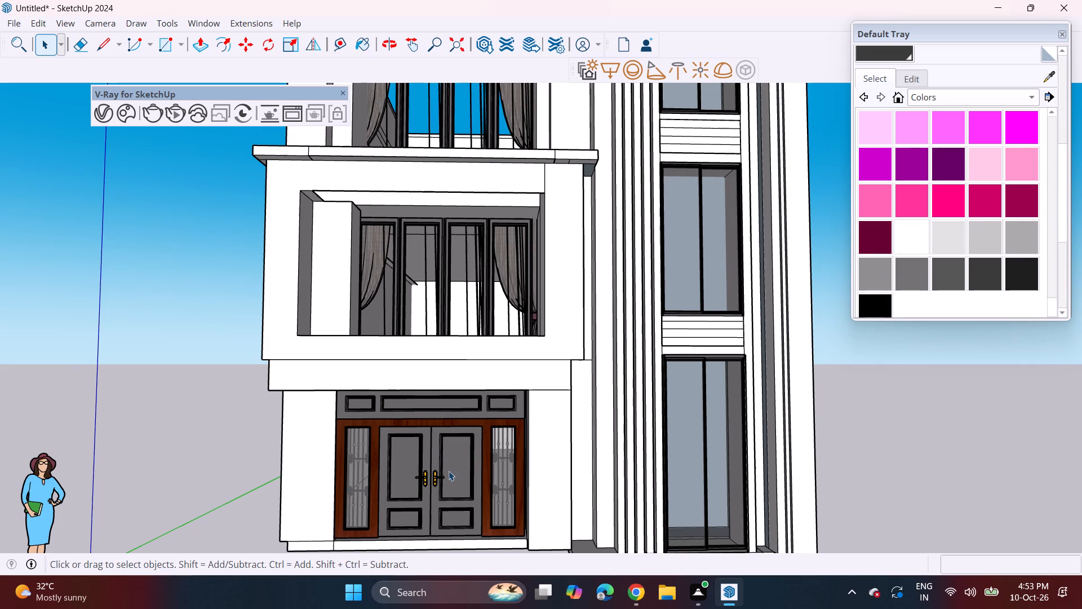
Open the main door component and paint both door leaves, including their lower panels, with the next darker charcoal grey.
{"action": "right_click", "coordinate": [447, 471]}
{"action": "left_click", "coordinate": [494, 160]}
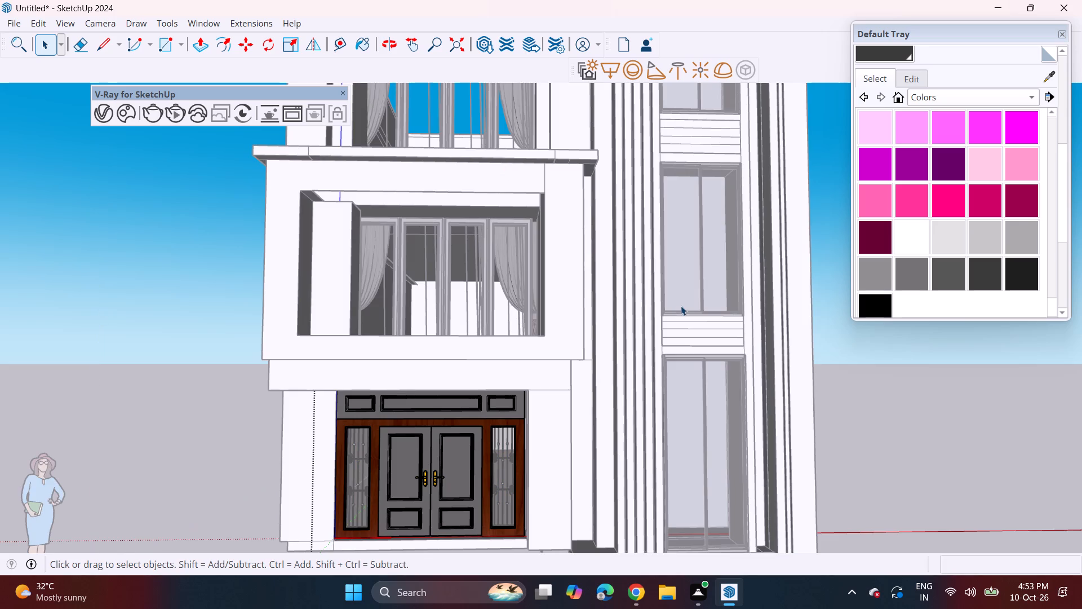
{"action": "left_click", "coordinate": [973, 276]}
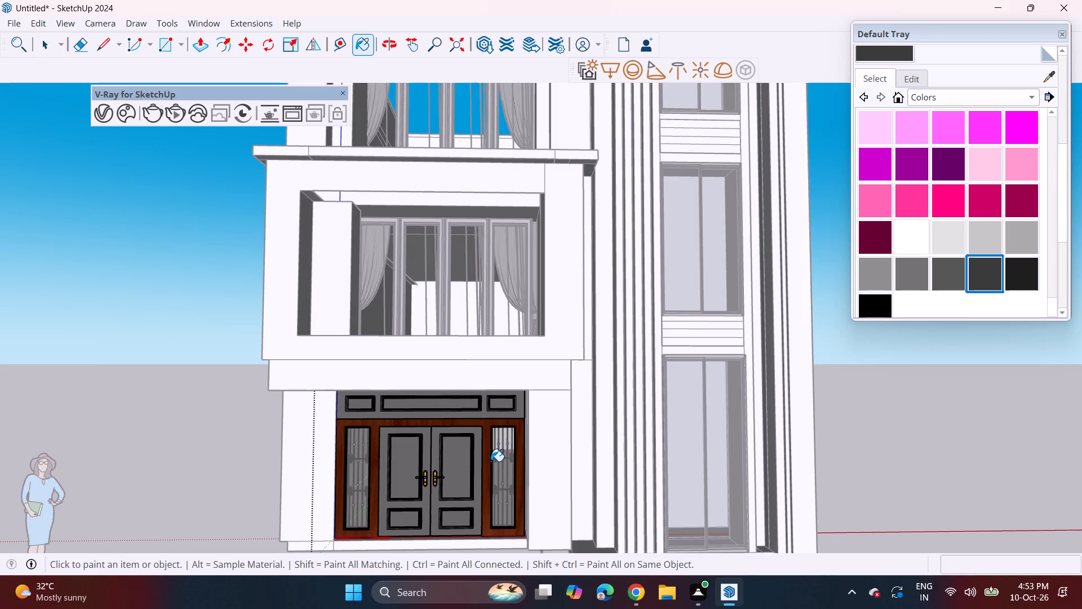
{"action": "left_click", "coordinate": [452, 461]}
{"action": "left_click", "coordinate": [477, 467]}
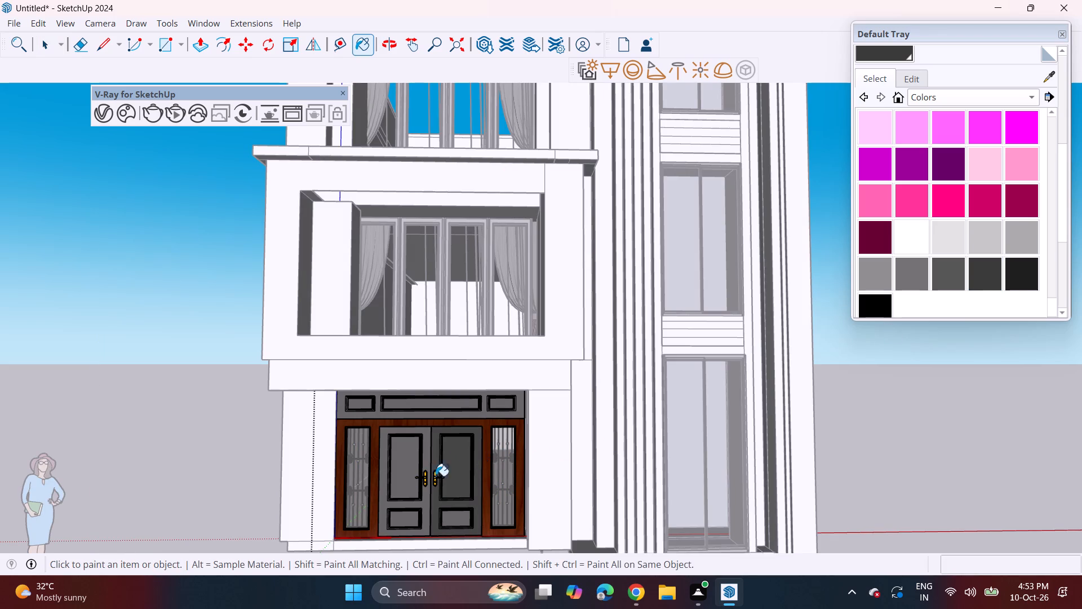
{"action": "left_click", "coordinate": [418, 475]}
{"action": "left_click", "coordinate": [425, 458]}
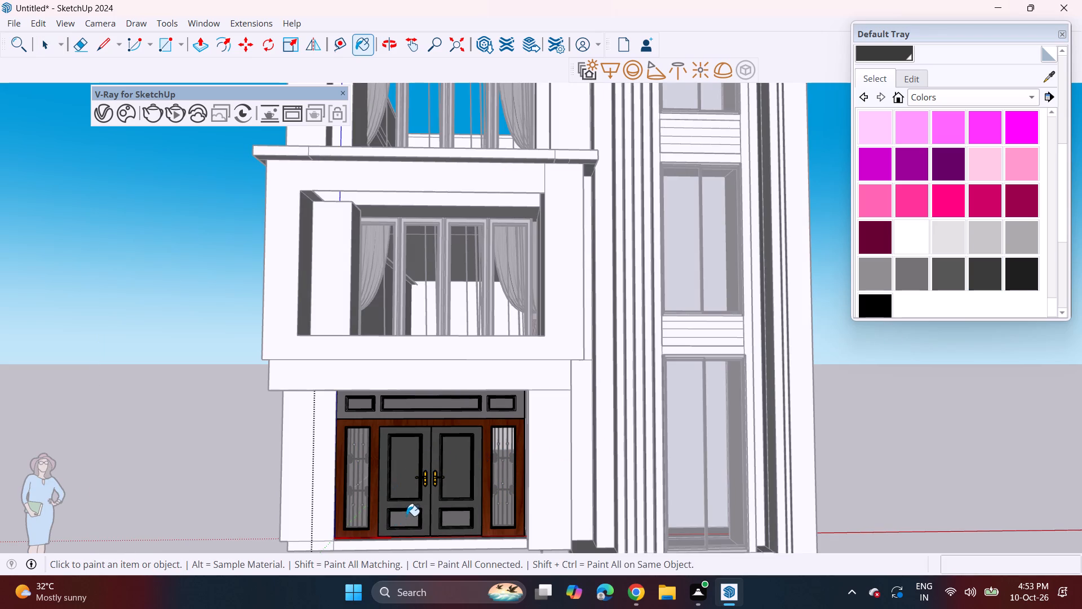
{"action": "left_click", "coordinate": [406, 516]}
{"action": "left_click", "coordinate": [457, 513]}
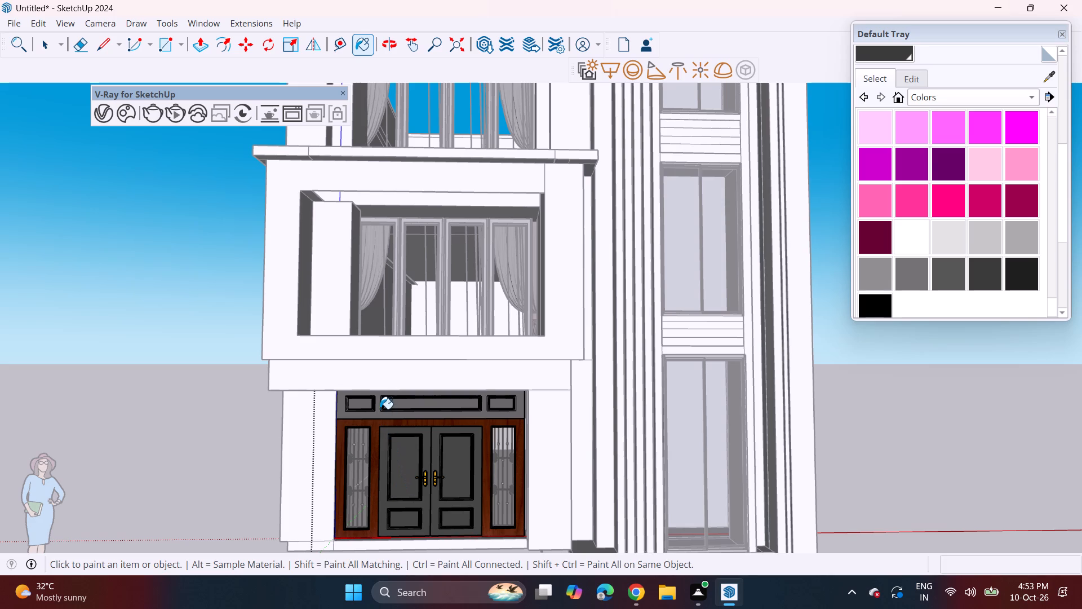
Paint the transom above the doors and its three inset panels with the same charcoal grey.
{"action": "left_click", "coordinate": [380, 411]}
{"action": "left_click", "coordinate": [402, 405]}
{"action": "left_click", "coordinate": [363, 405]}
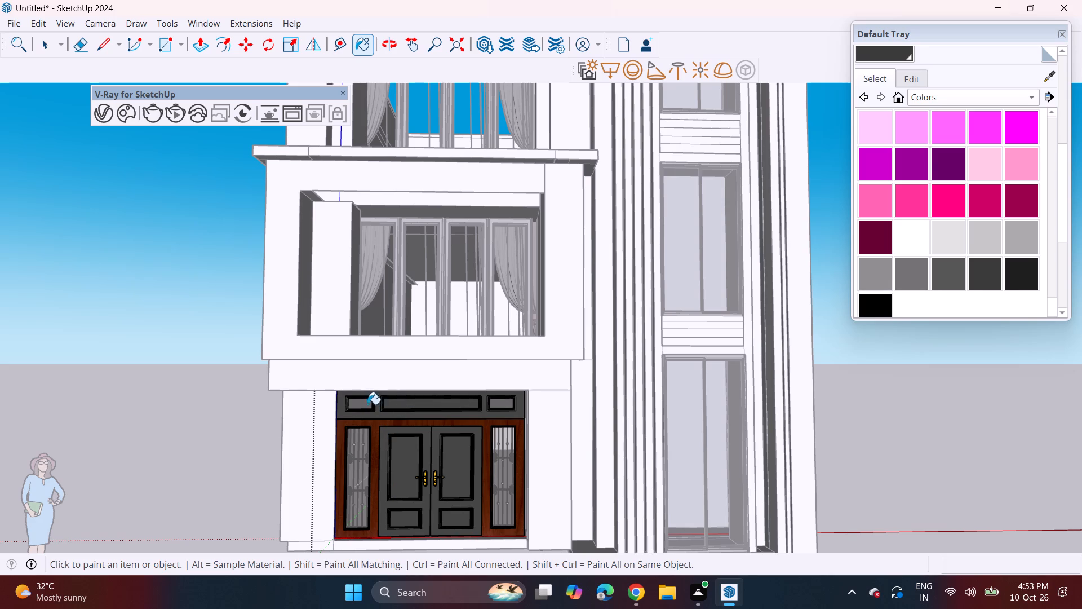
{"action": "left_click", "coordinate": [510, 403]}
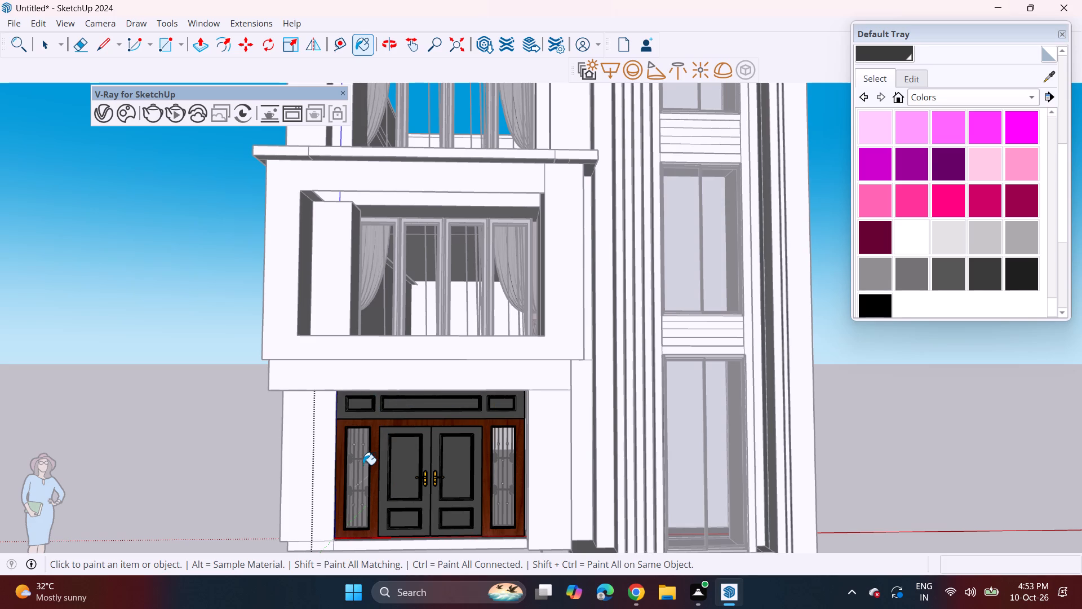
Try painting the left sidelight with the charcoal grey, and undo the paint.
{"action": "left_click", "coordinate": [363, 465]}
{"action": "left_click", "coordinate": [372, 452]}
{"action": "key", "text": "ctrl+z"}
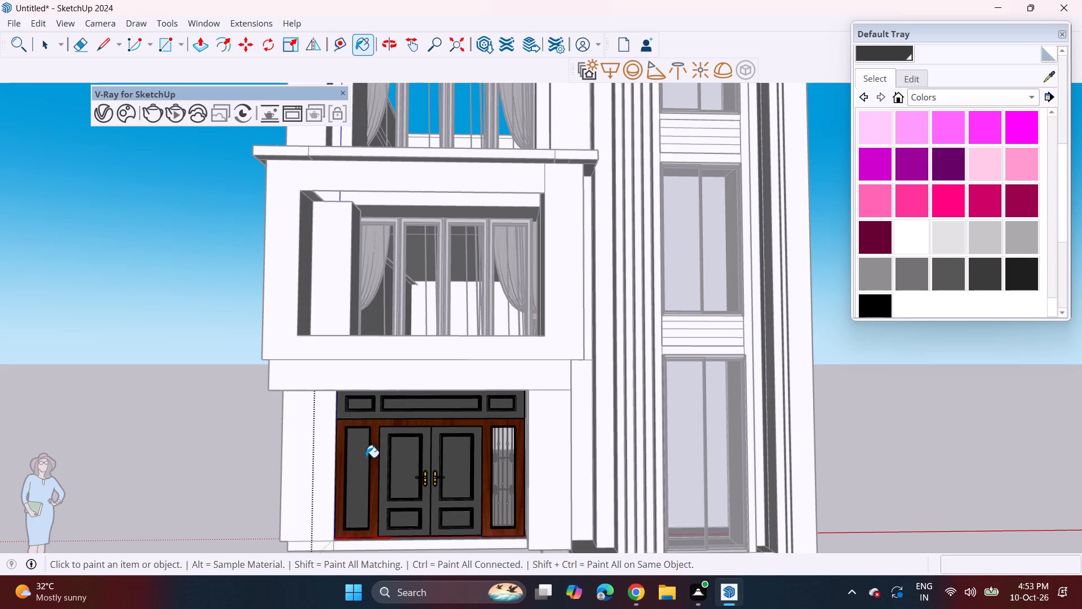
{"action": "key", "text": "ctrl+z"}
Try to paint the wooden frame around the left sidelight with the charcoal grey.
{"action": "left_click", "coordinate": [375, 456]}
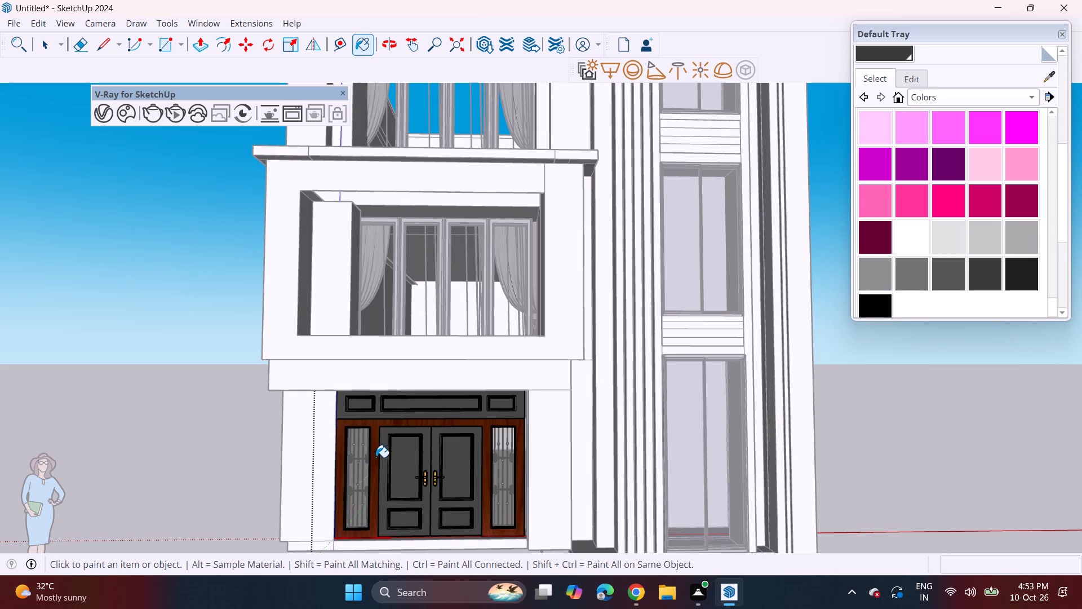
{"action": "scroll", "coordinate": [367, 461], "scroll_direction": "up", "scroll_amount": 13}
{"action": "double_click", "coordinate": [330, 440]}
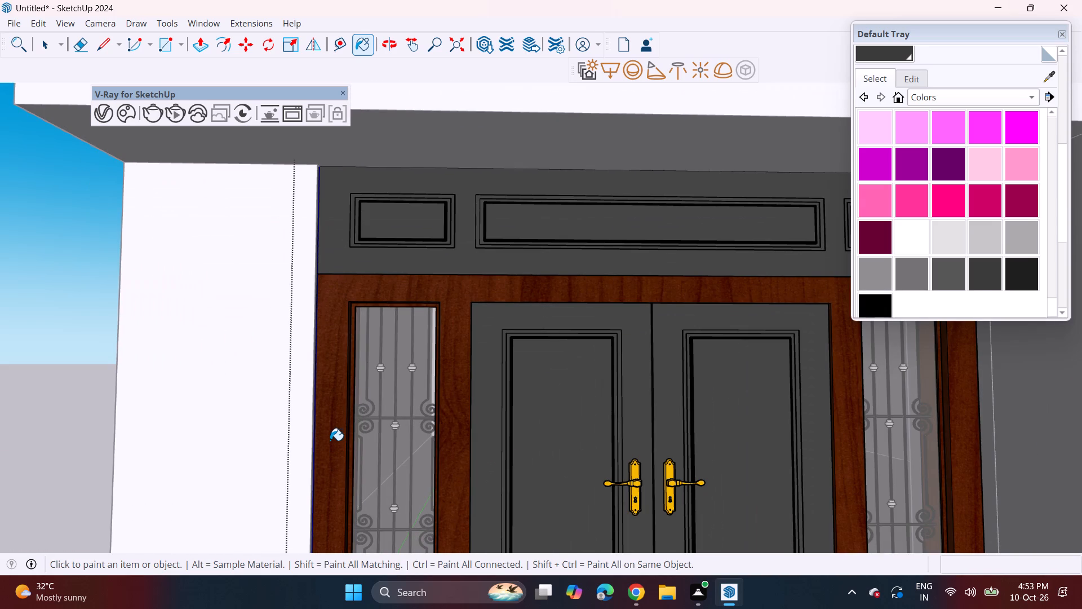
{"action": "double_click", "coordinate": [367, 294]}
Open the nested wooden frame around the doors and sidelights, paint it the dark grey one shade lighter than charcoal, and close it.
{"action": "key", "text": "space"}
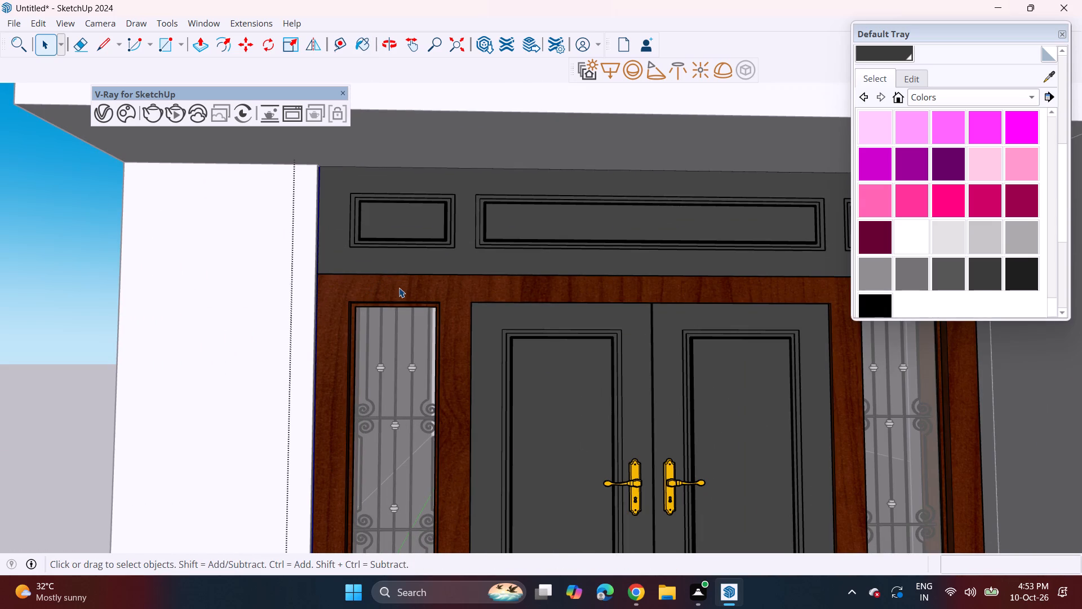
{"action": "left_click", "coordinate": [399, 288]}
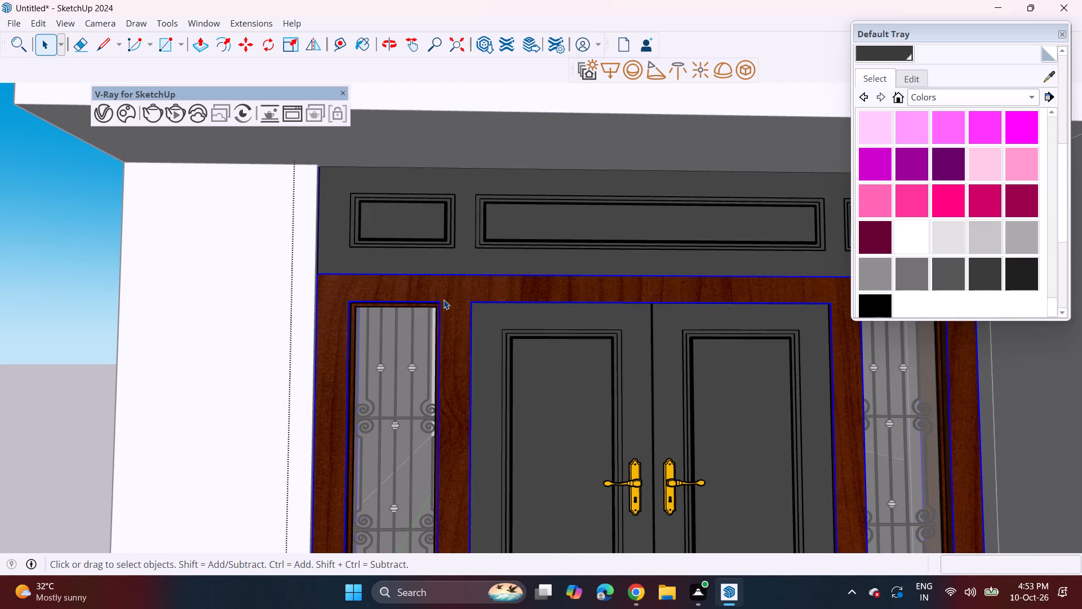
{"action": "right_click", "coordinate": [444, 299]}
{"action": "left_click", "coordinate": [488, 75]}
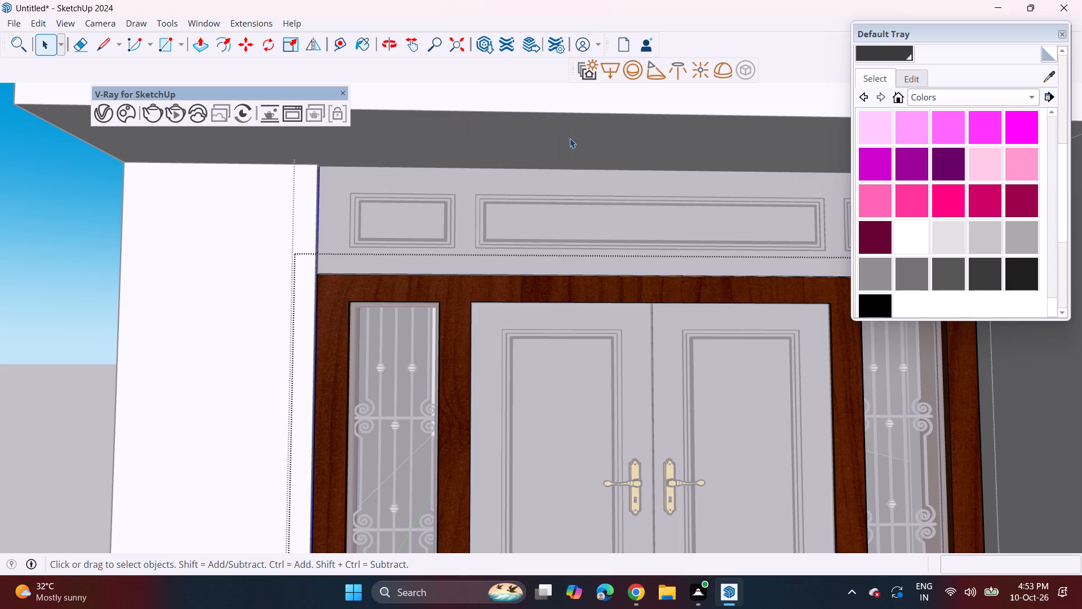
{"action": "left_click", "coordinate": [974, 279]}
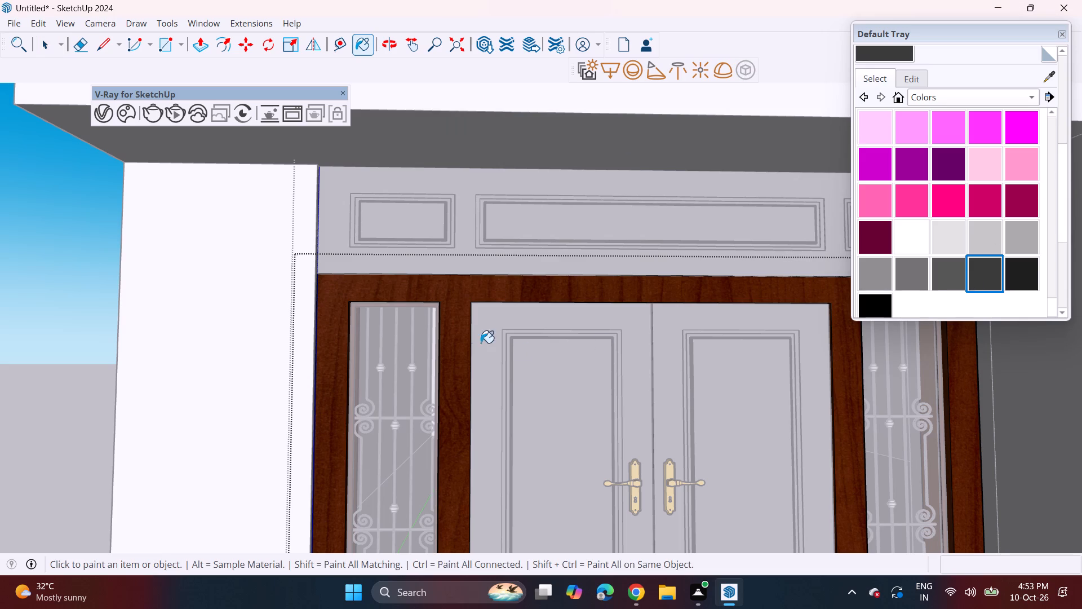
{"action": "left_click", "coordinate": [934, 271]}
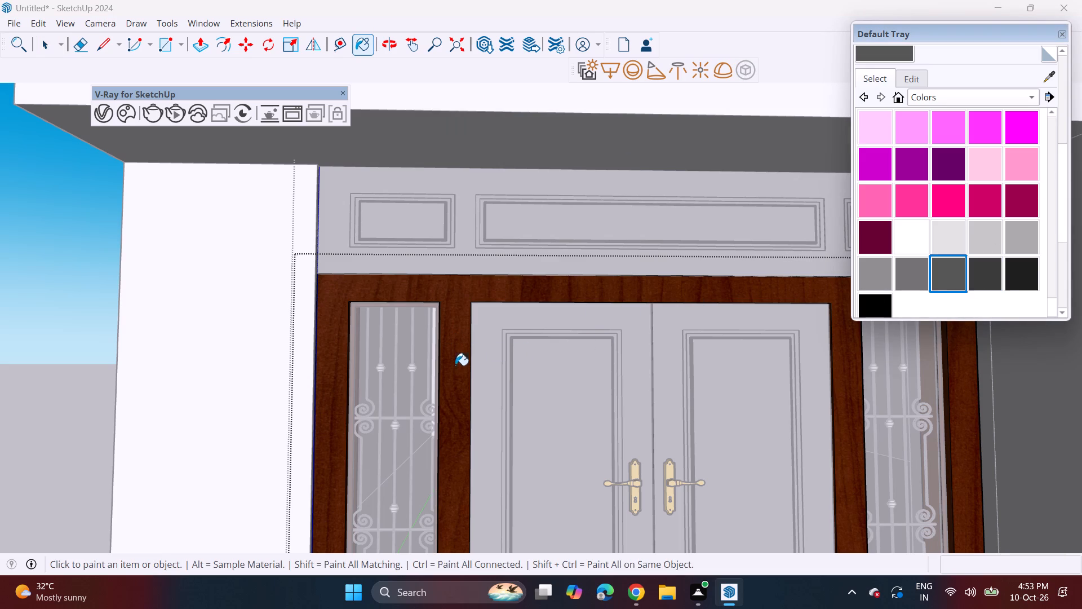
{"action": "left_click", "coordinate": [454, 362]}
{"action": "scroll", "coordinate": [446, 372], "scroll_direction": "down", "scroll_amount": 8}
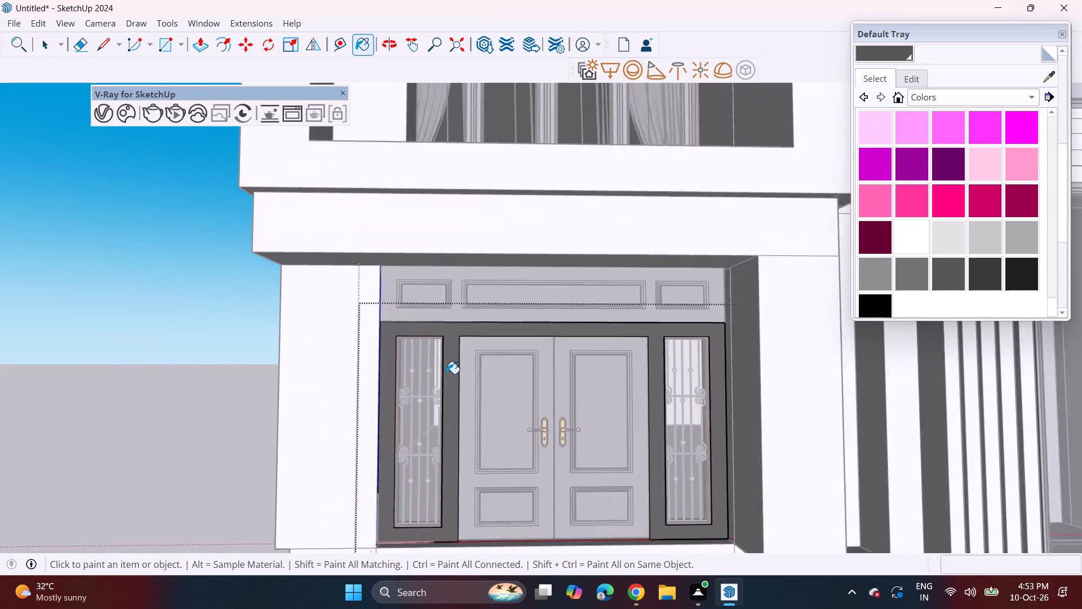
{"action": "scroll", "coordinate": [446, 374], "scroll_direction": "down", "scroll_amount": 2}
{"action": "key", "text": "space"}
{"action": "left_click", "coordinate": [200, 440]}
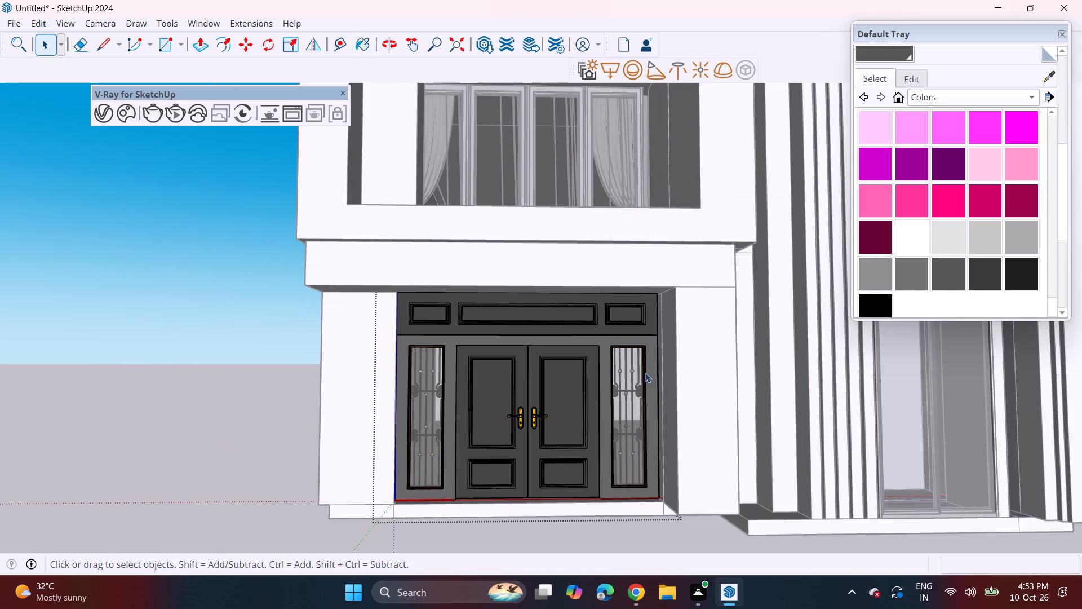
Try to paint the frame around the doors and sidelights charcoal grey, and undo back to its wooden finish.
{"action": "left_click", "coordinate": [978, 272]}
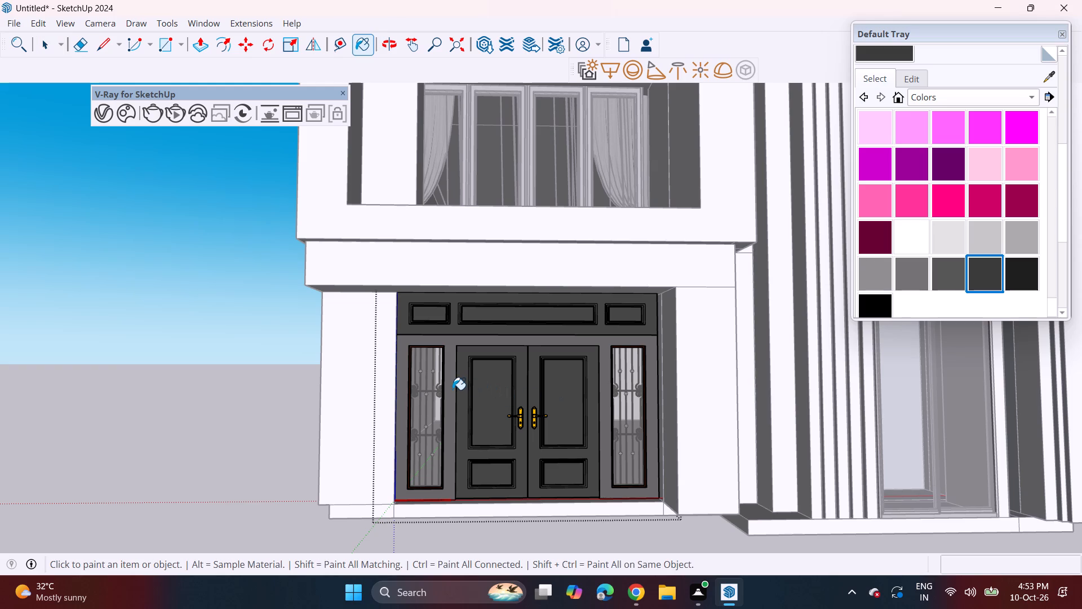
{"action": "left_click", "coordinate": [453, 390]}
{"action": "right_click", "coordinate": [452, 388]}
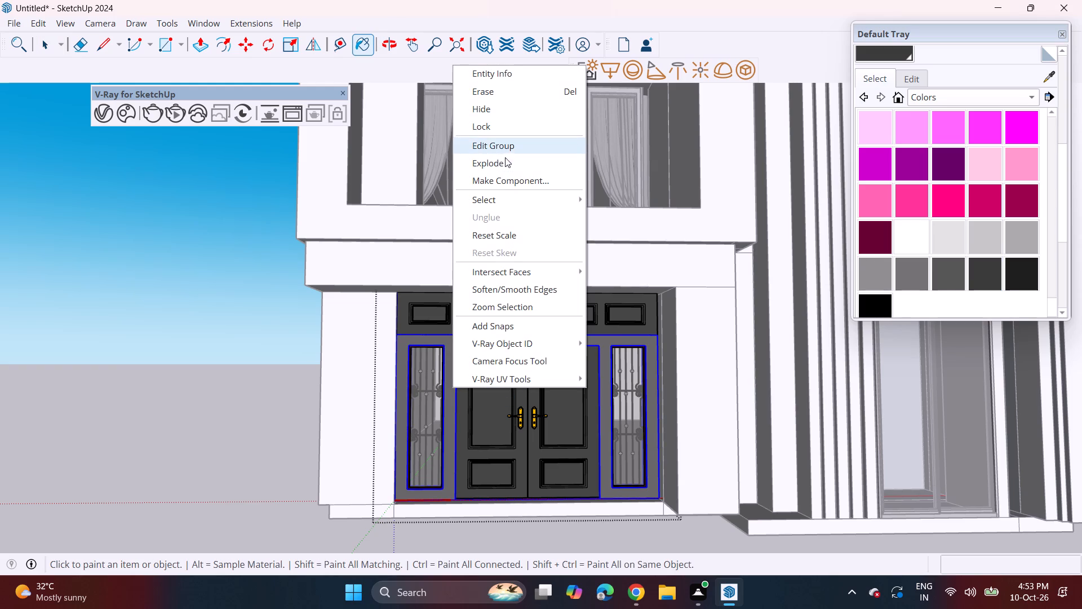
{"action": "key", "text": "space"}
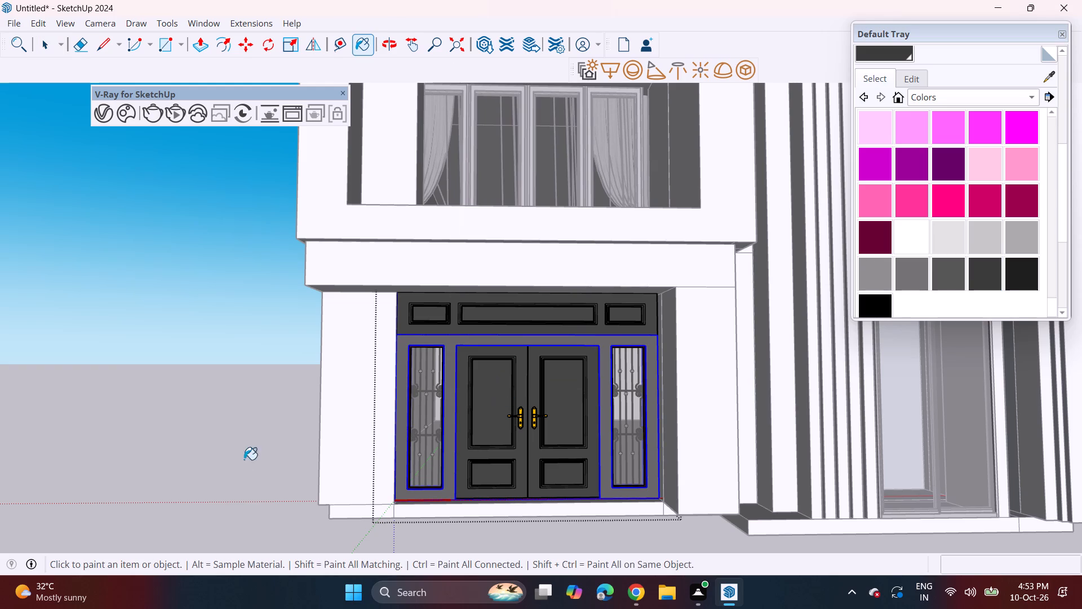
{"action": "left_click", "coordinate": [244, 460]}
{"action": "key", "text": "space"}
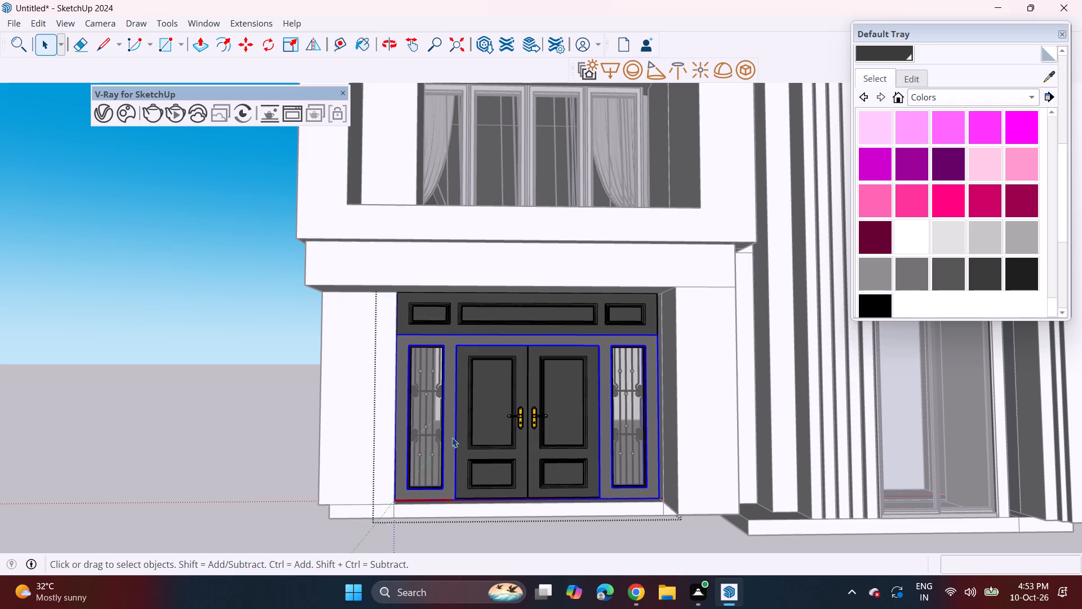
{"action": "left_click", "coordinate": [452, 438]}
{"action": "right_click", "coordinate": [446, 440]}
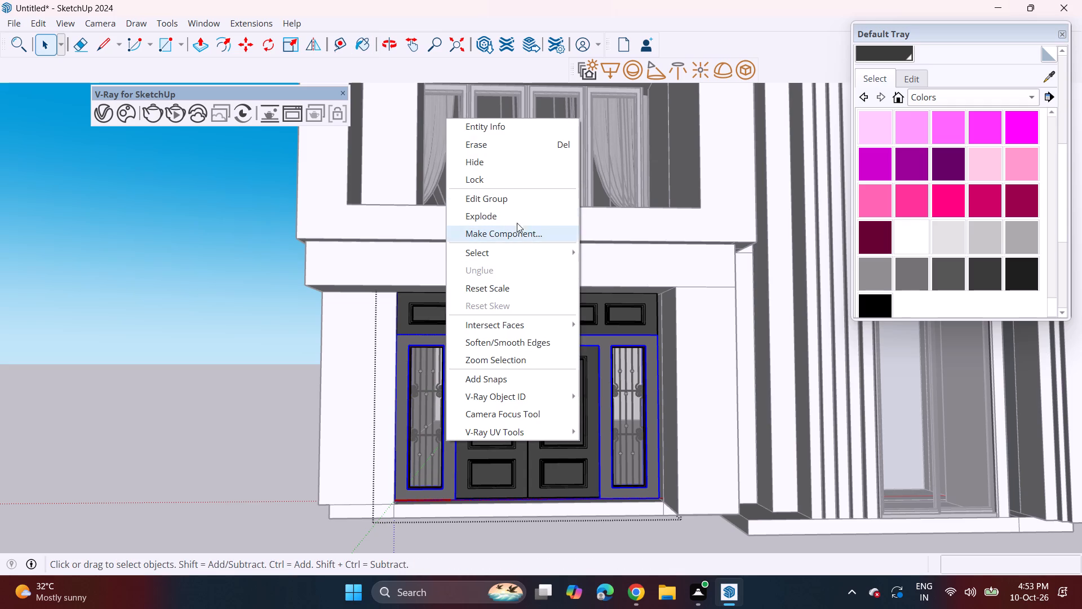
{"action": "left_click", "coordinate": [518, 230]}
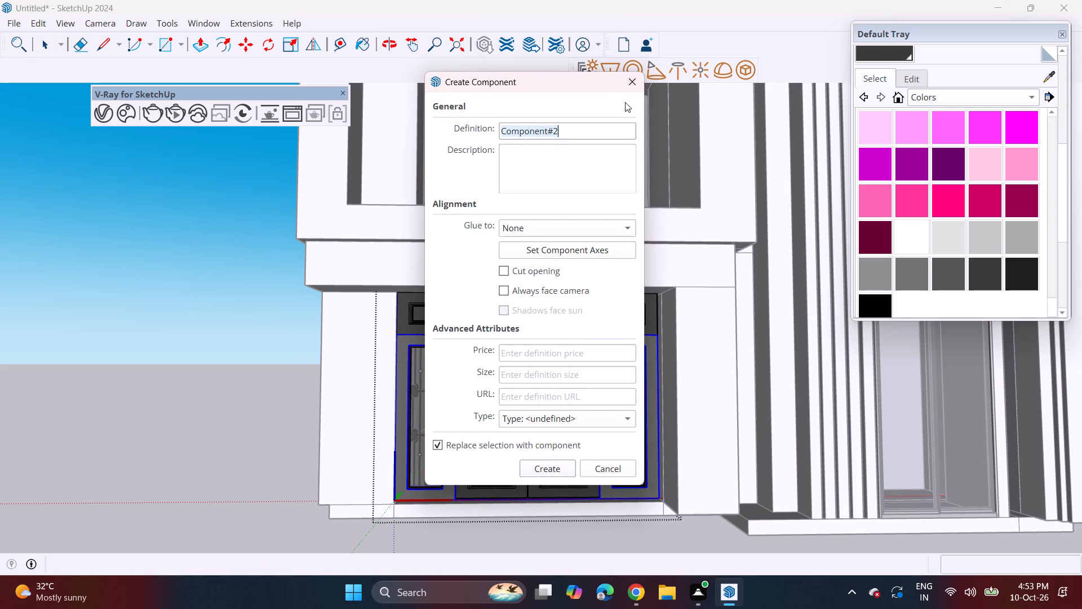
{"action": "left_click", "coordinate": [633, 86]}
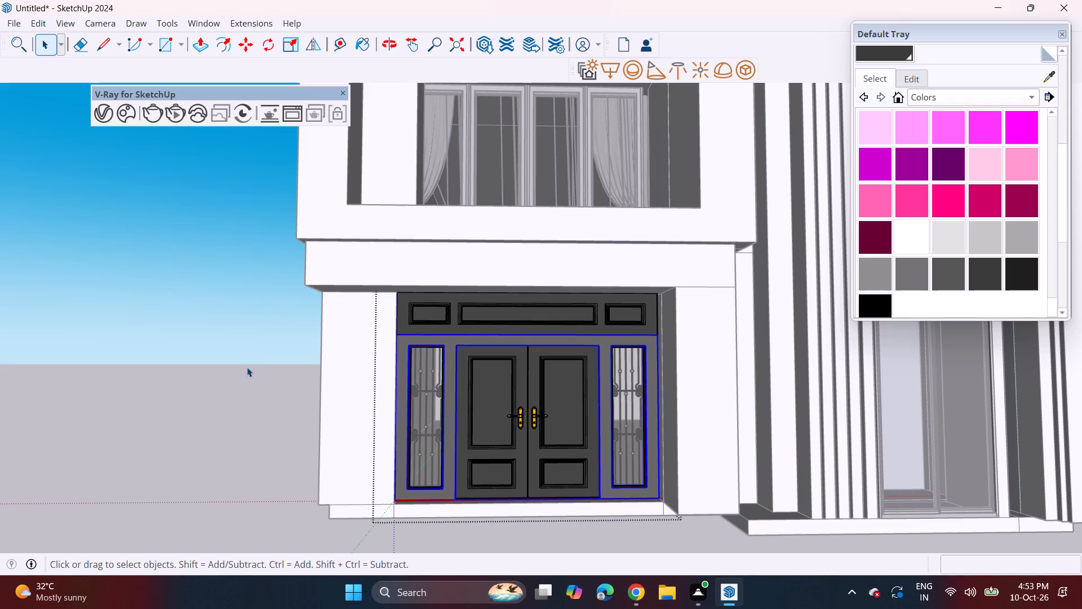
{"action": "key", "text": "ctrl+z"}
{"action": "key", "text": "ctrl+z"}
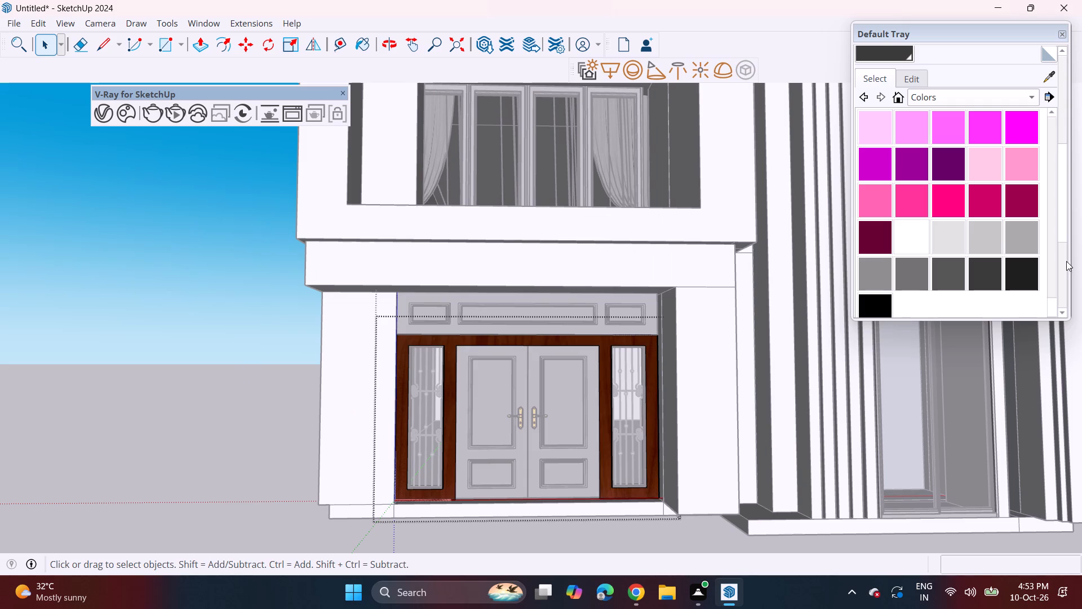
Paint the nested wooden frame around the doors and sidelights charcoal grey, and close the door's nested groups.
{"action": "left_click", "coordinate": [948, 281]}
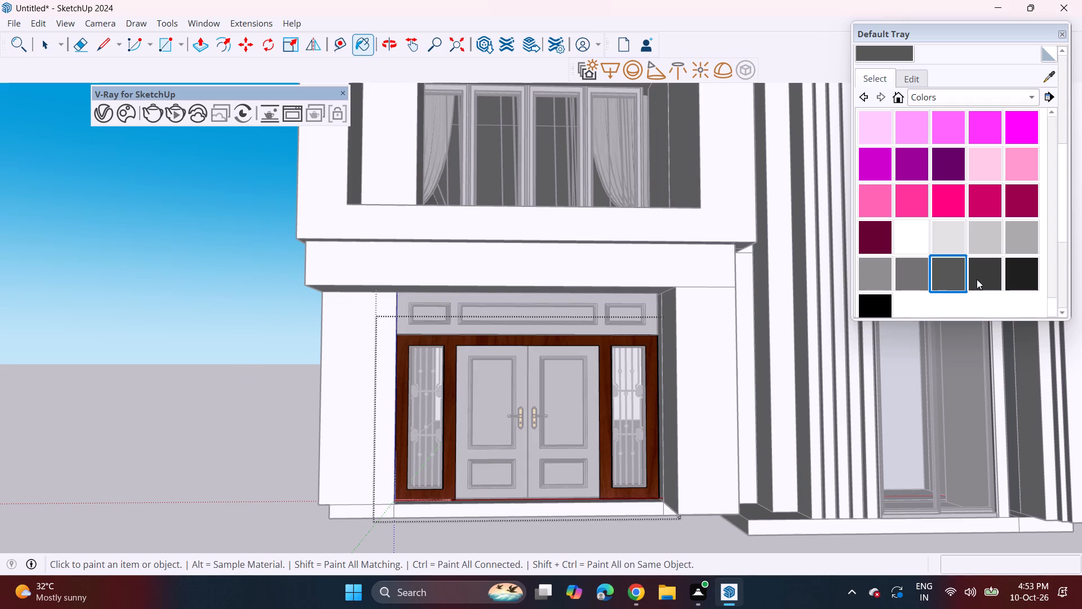
{"action": "left_click", "coordinate": [977, 279]}
{"action": "scroll", "coordinate": [547, 402], "scroll_direction": "up", "scroll_amount": 3}
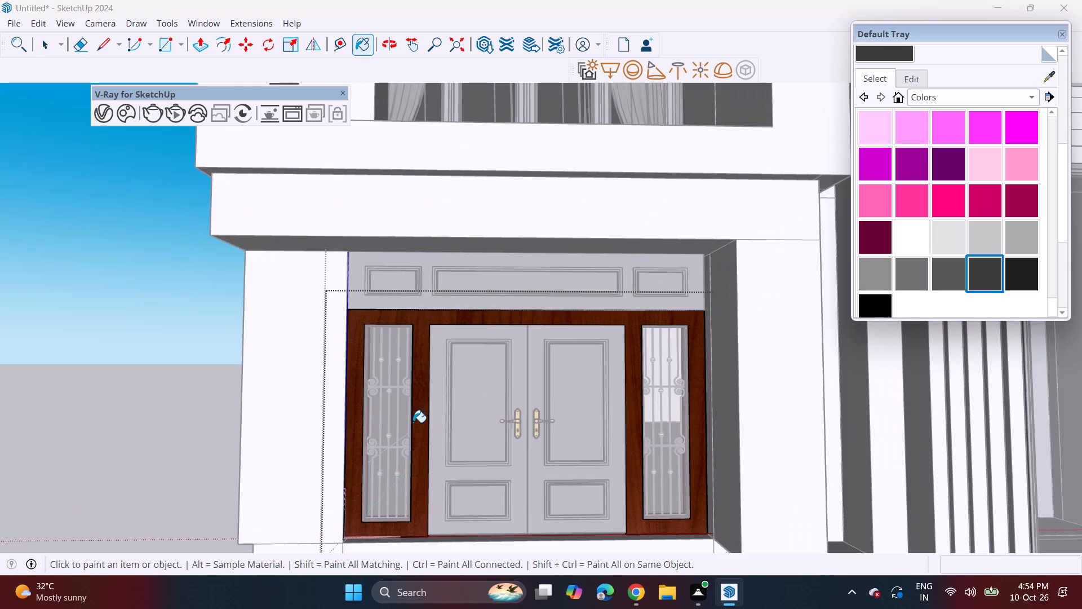
{"action": "left_click", "coordinate": [417, 419]}
{"action": "scroll", "coordinate": [482, 409], "scroll_direction": "down", "scroll_amount": 3}
{"action": "key", "text": "space"}
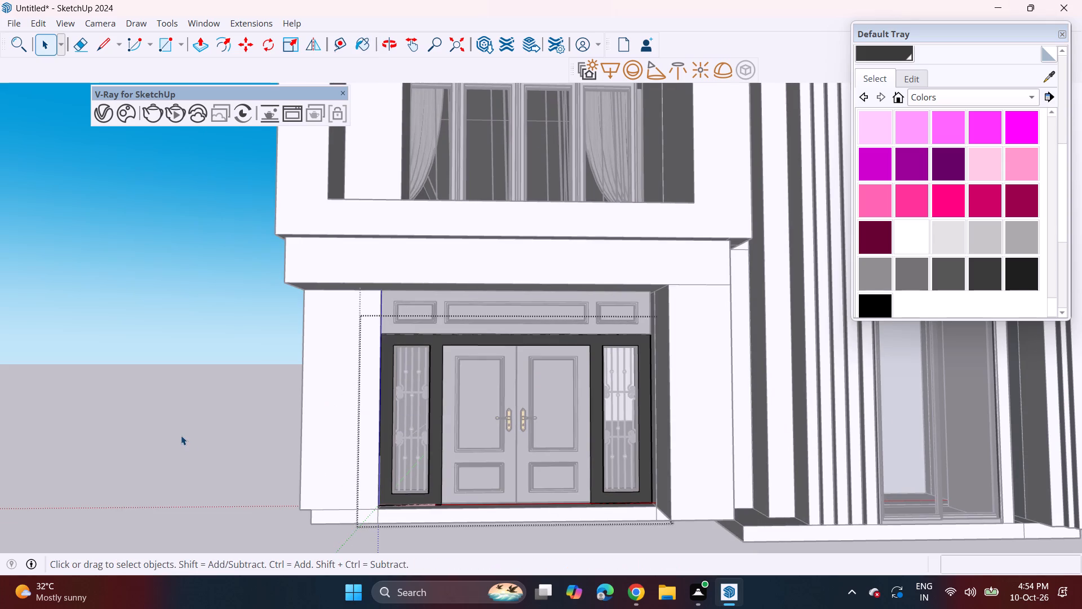
{"action": "left_click", "coordinate": [181, 435]}
{"action": "scroll", "coordinate": [462, 497], "scroll_direction": "down", "scroll_amount": 3}
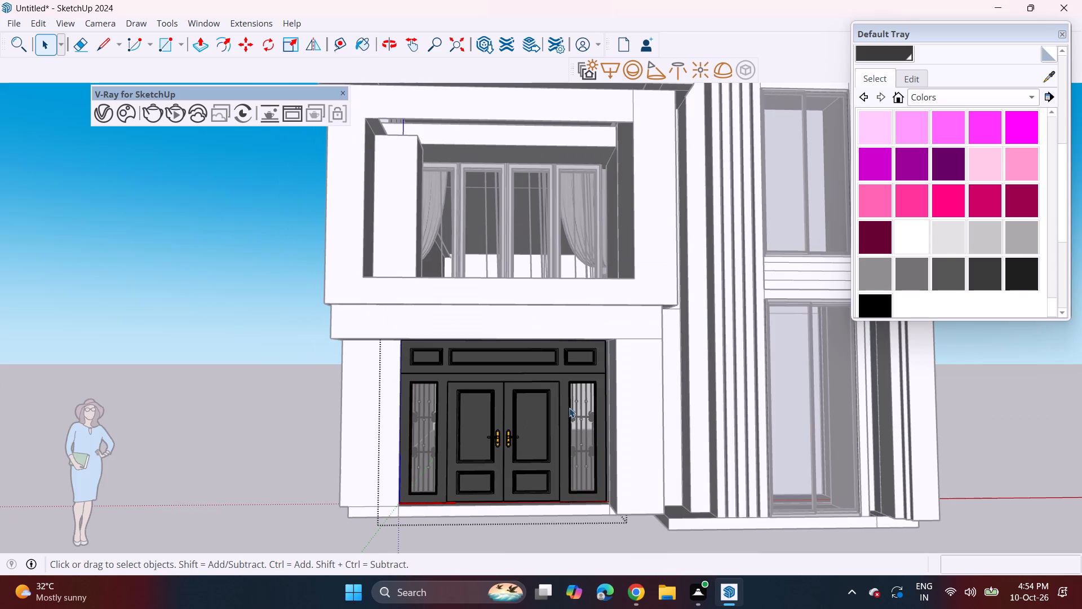
{"action": "key", "text": "space"}
{"action": "left_click", "coordinate": [266, 436]}
{"action": "scroll", "coordinate": [357, 420], "scroll_direction": "down", "scroll_amount": 3}
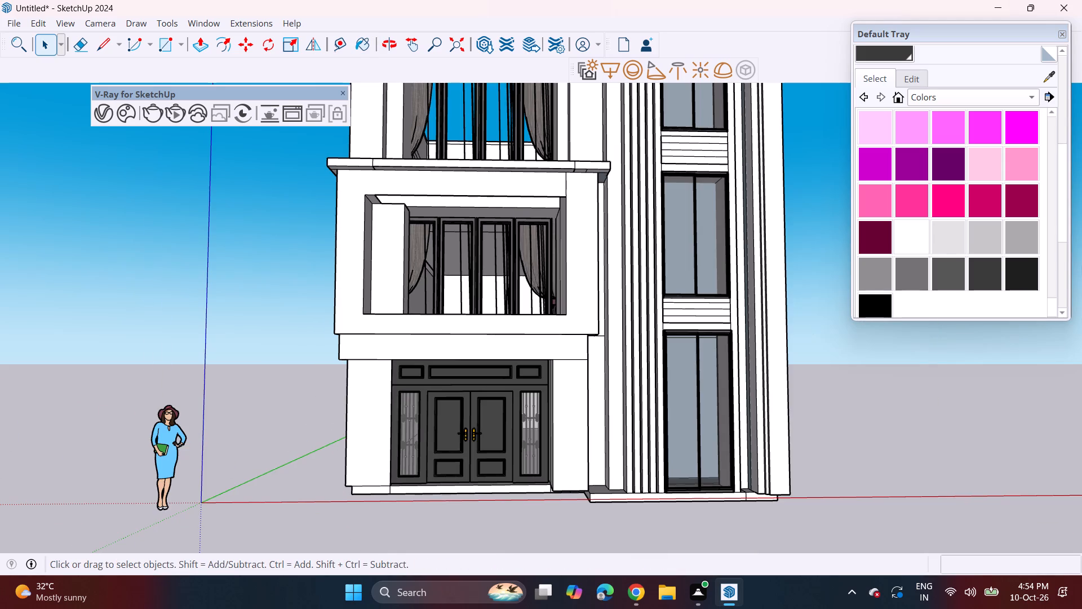
Paint the front of the first-floor balcony surround, the beam behind its opening and the inner side faces charcoal grey.
{"action": "left_click", "coordinate": [979, 273]}
{"action": "left_click", "coordinate": [582, 267]}
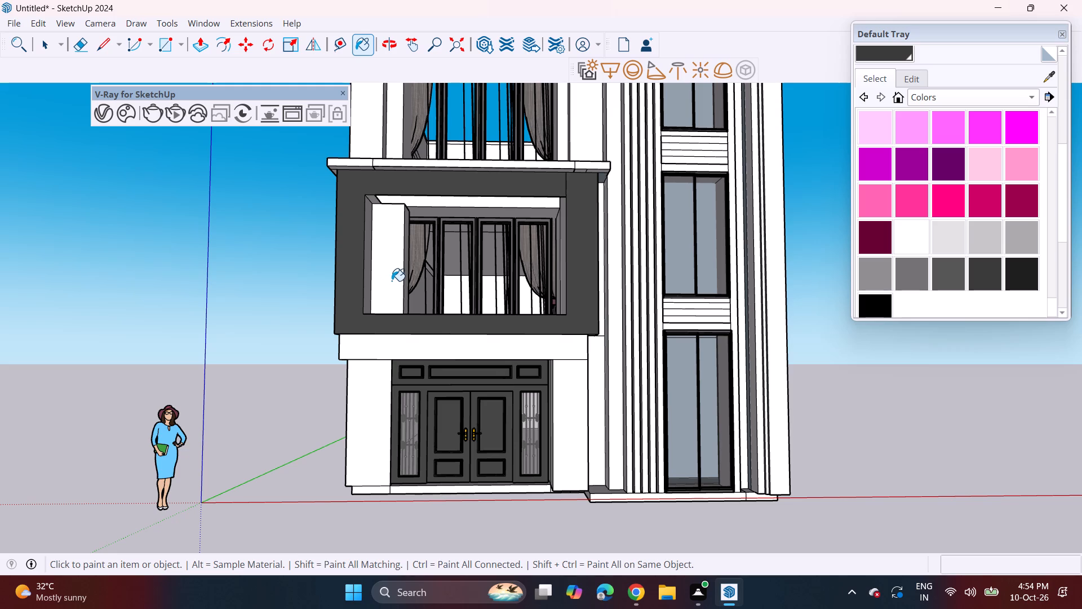
{"action": "left_click", "coordinate": [484, 203]}
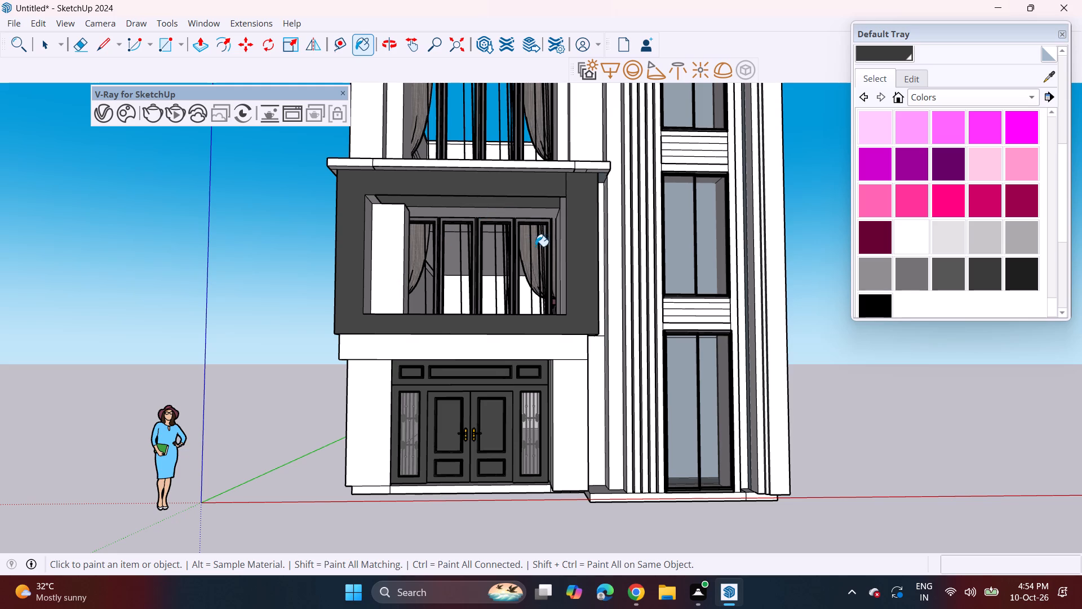
{"action": "left_click", "coordinate": [366, 271]}
{"action": "middle_click_drag", "start_coordinate": [376, 257], "coordinate": [346, 271]}
{"action": "scroll", "coordinate": [363, 214], "scroll_direction": "up", "scroll_amount": 3}
{"action": "middle_click_drag", "start_coordinate": [363, 218], "coordinate": [379, 138]}
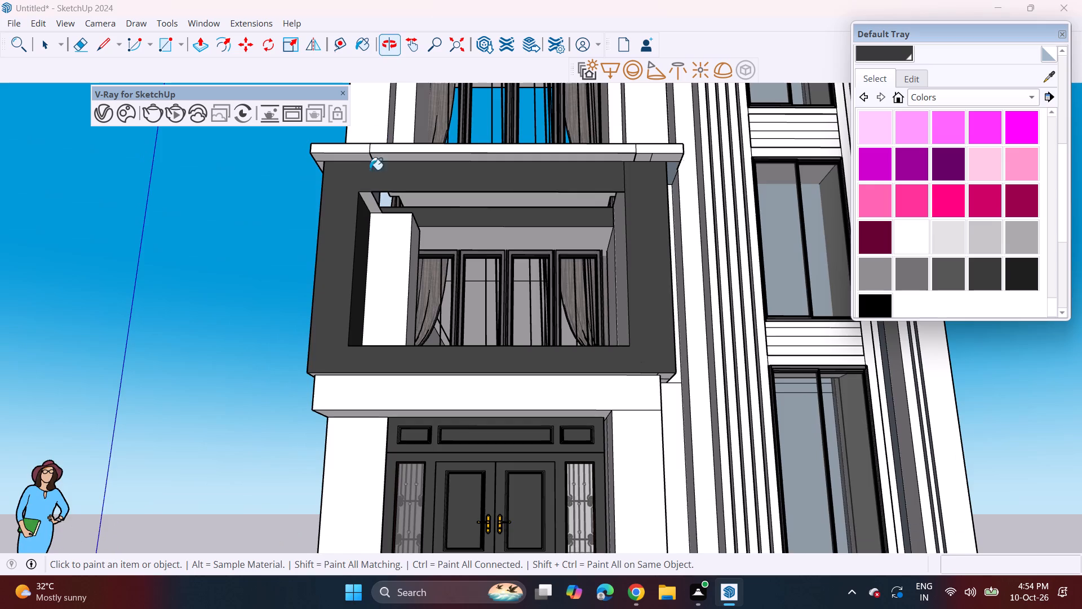
{"action": "scroll", "coordinate": [362, 206], "scroll_direction": "up", "scroll_amount": 3}
{"action": "left_click", "coordinate": [366, 203]}
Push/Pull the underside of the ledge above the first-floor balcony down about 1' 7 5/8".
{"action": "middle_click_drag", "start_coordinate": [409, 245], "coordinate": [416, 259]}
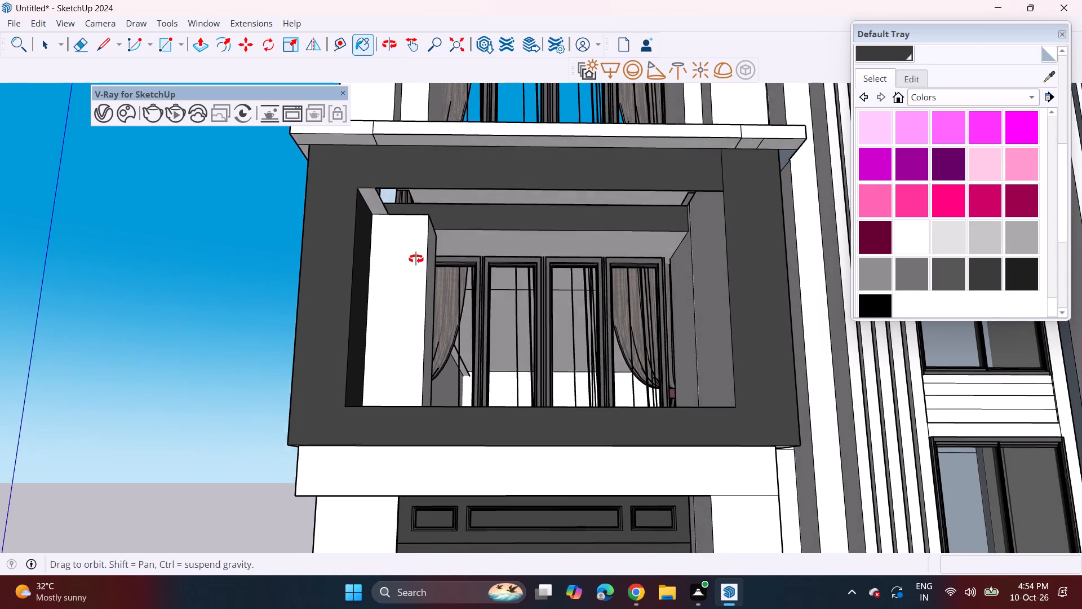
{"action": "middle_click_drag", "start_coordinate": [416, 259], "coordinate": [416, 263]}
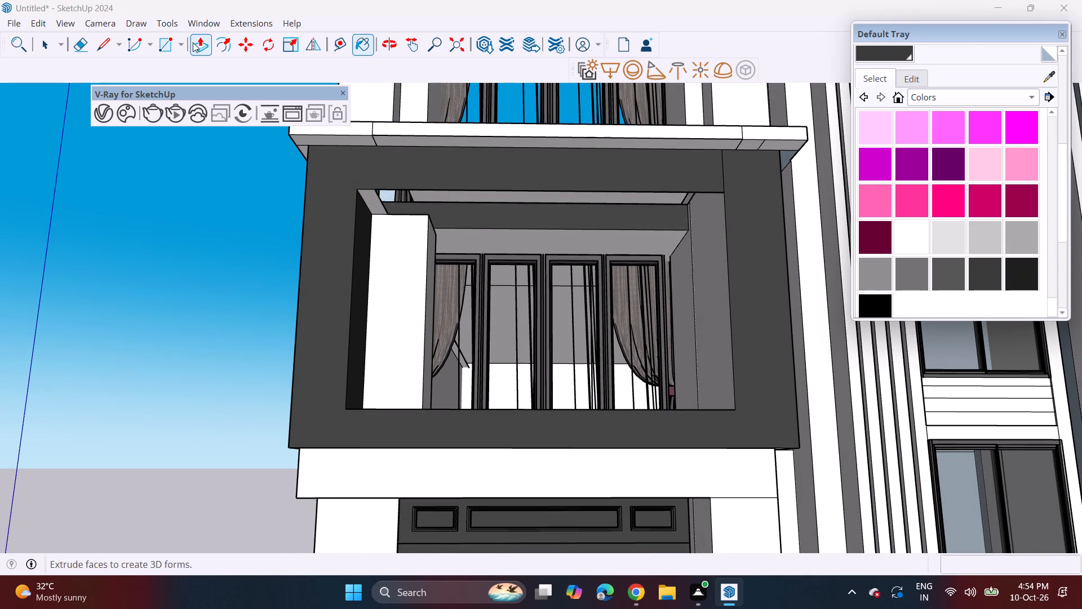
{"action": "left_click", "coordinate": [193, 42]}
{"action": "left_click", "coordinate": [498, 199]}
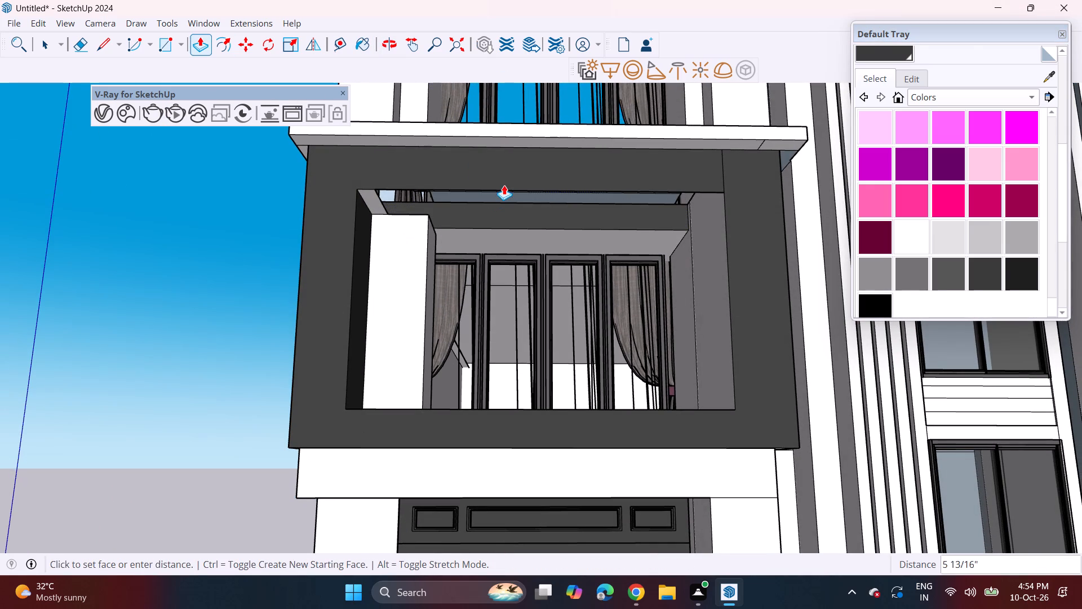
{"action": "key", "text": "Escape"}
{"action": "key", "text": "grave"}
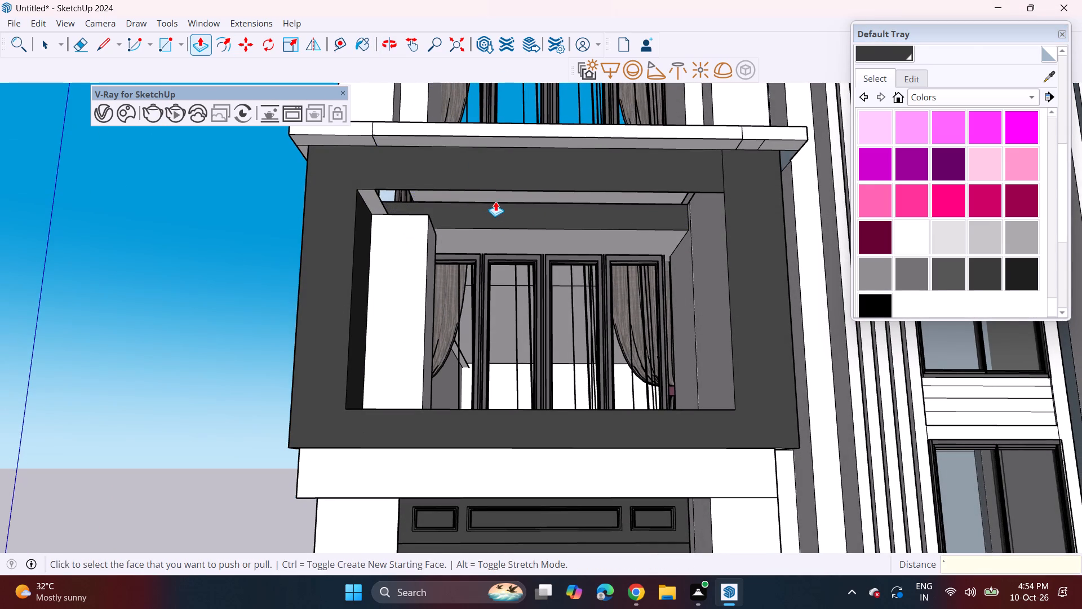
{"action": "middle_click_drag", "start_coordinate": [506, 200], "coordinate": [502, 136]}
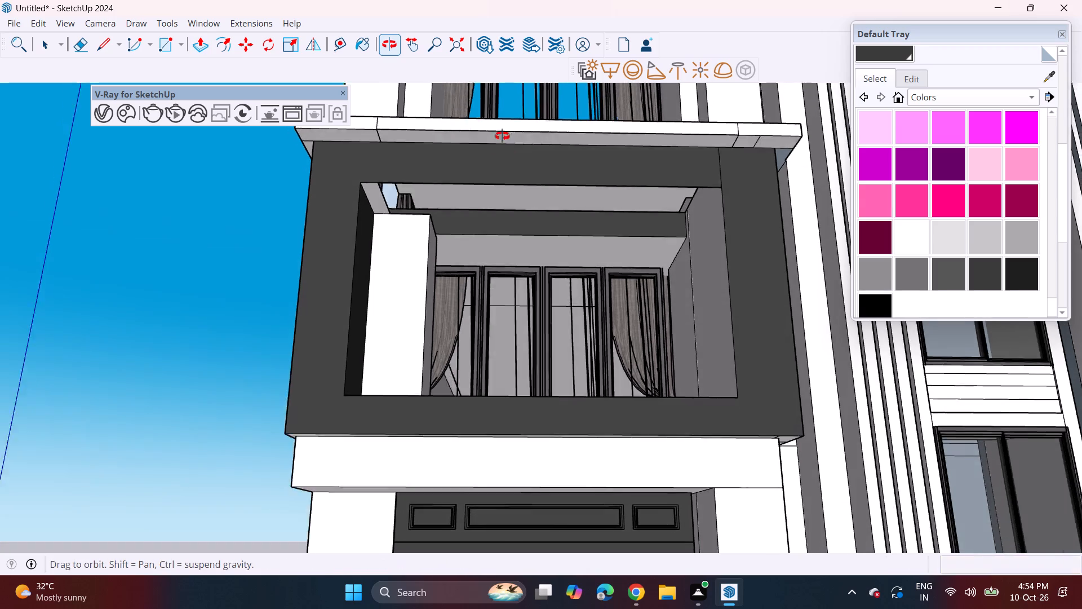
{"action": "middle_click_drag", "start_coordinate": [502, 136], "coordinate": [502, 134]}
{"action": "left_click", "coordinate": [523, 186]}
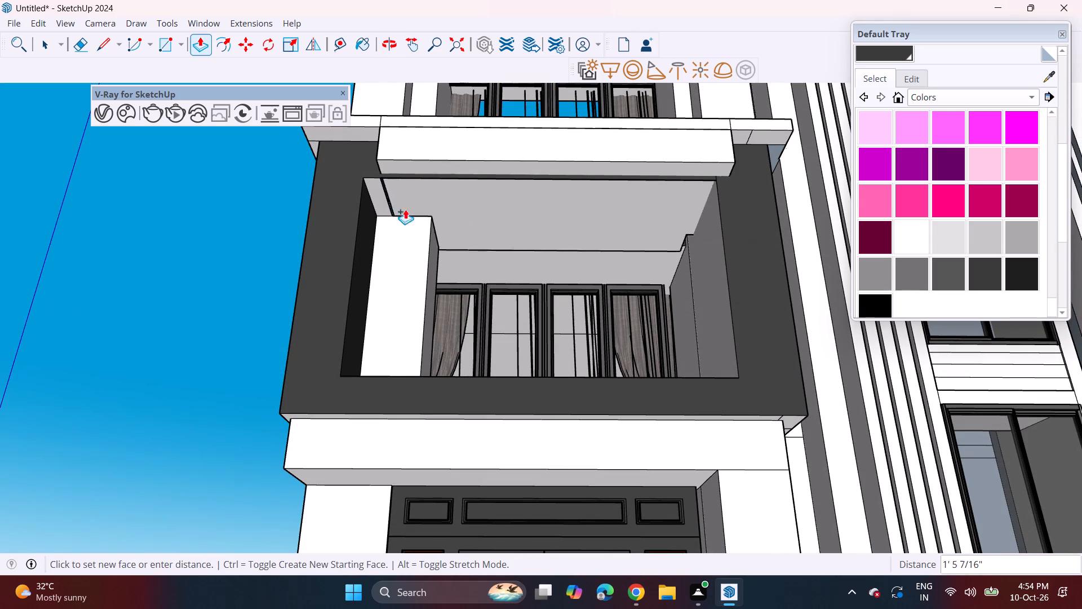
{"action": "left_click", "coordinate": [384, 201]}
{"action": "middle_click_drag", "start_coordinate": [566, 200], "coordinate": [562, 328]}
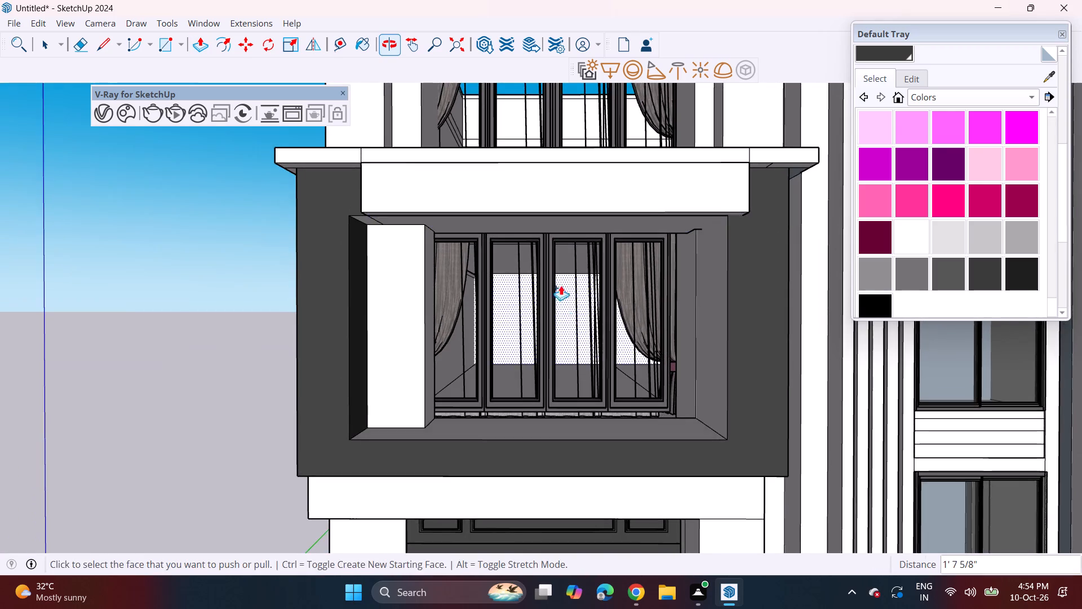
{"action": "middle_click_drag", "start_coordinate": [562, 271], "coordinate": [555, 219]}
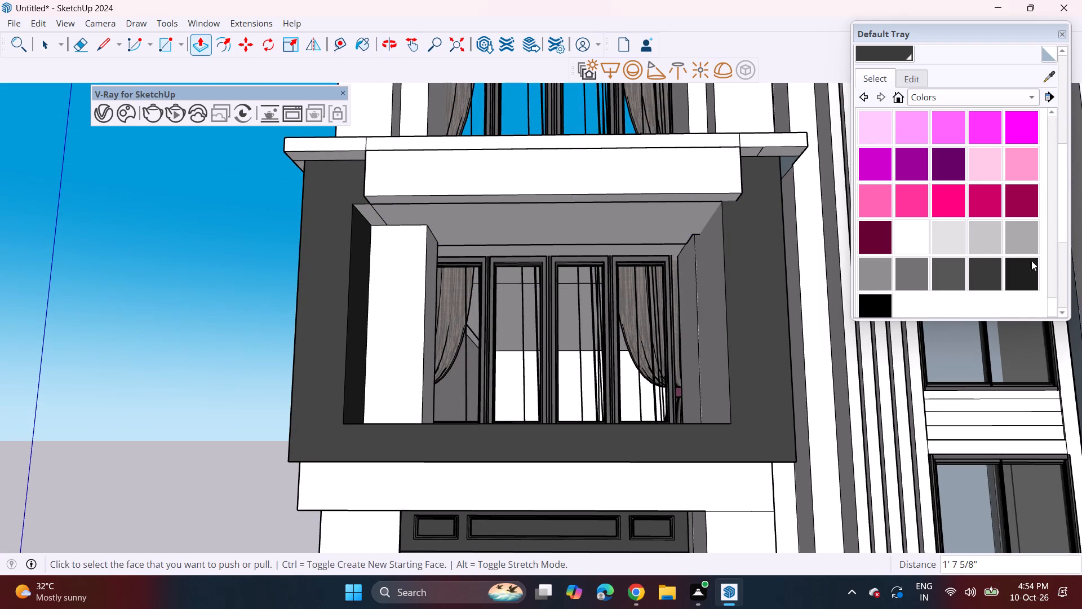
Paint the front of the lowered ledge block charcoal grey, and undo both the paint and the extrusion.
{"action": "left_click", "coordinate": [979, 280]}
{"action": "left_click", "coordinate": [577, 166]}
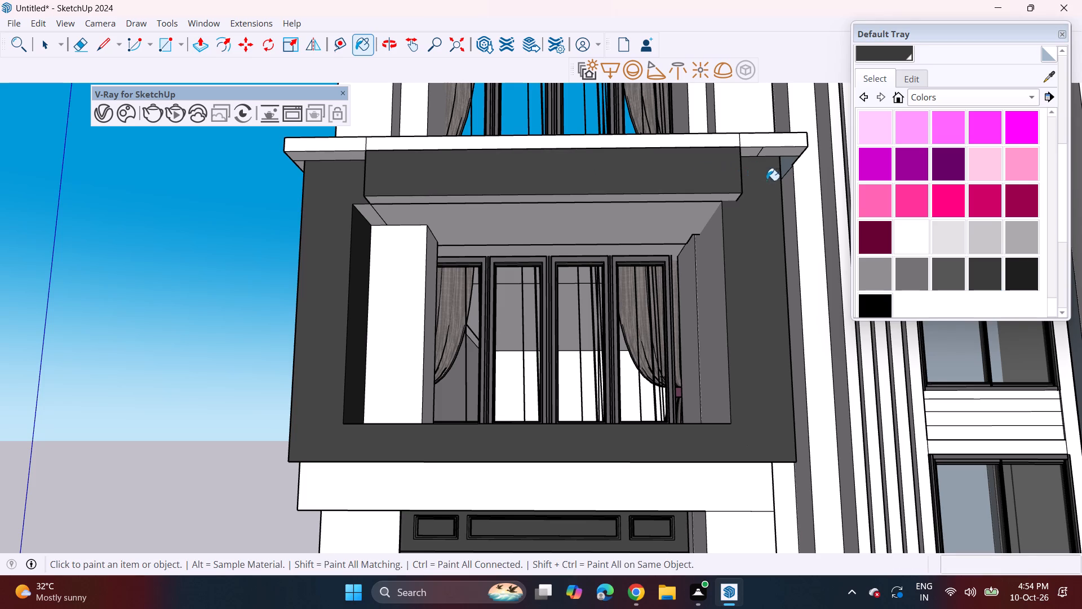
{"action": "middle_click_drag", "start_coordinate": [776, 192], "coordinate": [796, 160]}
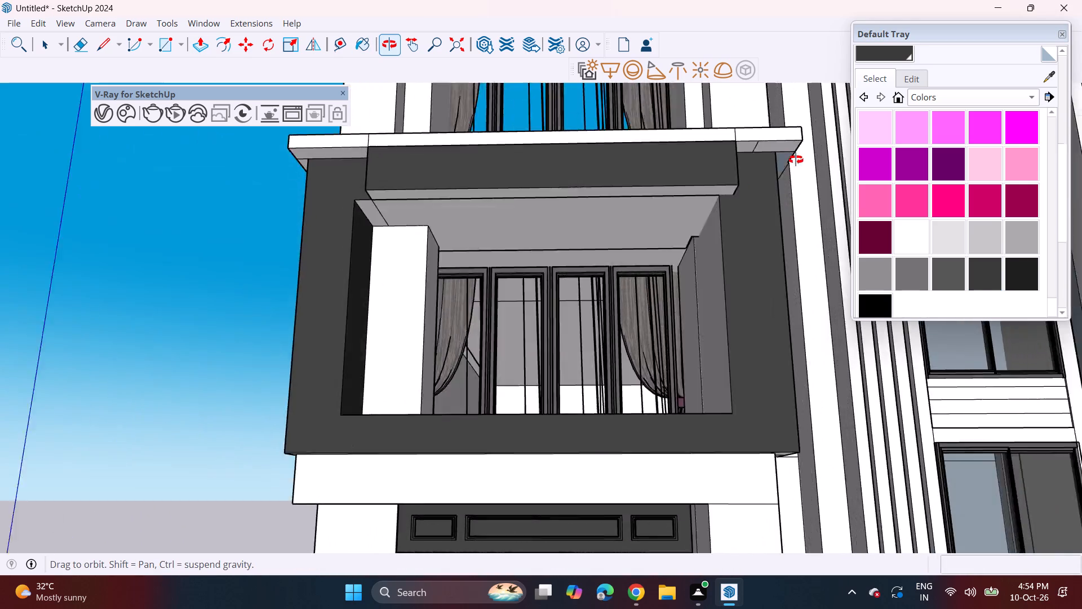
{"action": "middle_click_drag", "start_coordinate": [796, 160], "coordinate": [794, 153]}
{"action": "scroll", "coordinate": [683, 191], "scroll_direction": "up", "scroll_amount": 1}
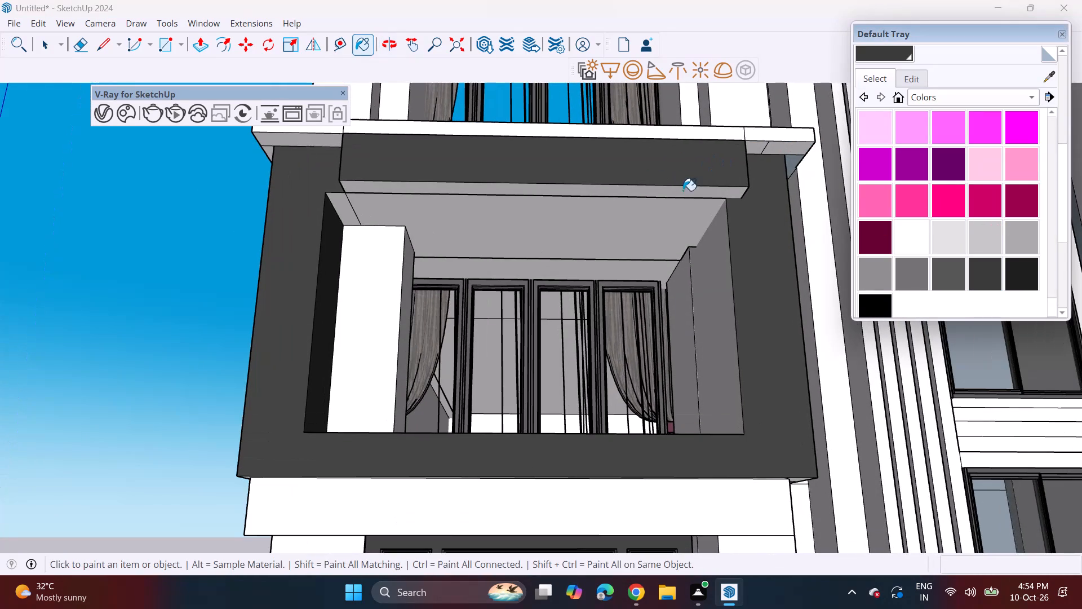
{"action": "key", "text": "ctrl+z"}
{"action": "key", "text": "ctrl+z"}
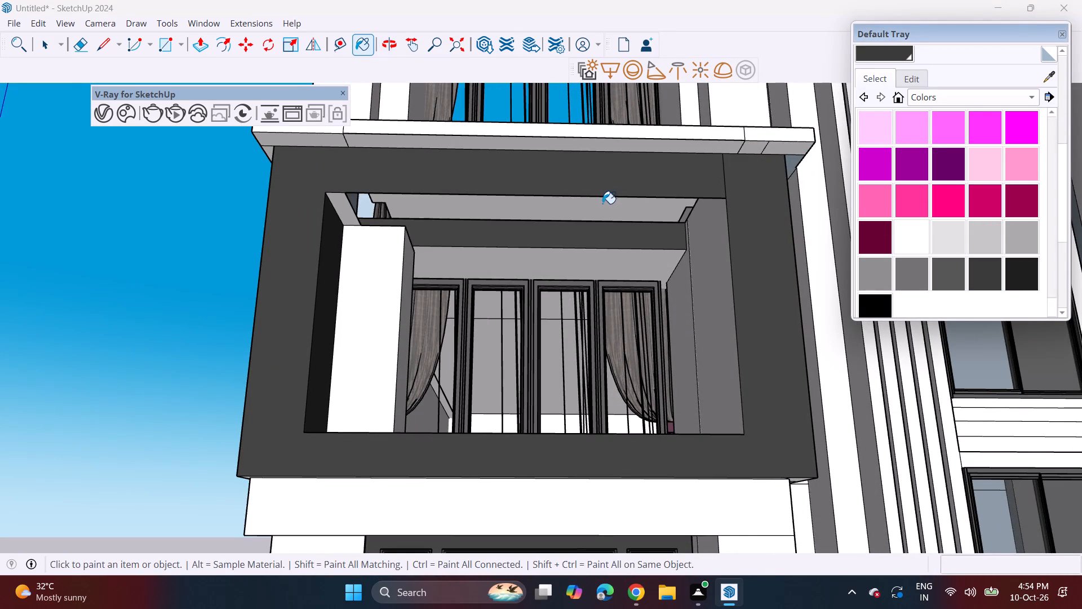
Push/Pull the dark beam inside the balcony forward about 5' 7 13/16" to the front edge of the surround.
{"action": "scroll", "coordinate": [601, 203], "scroll_direction": "up", "scroll_amount": 1}
{"action": "middle_click_drag", "start_coordinate": [601, 203], "coordinate": [684, 182]}
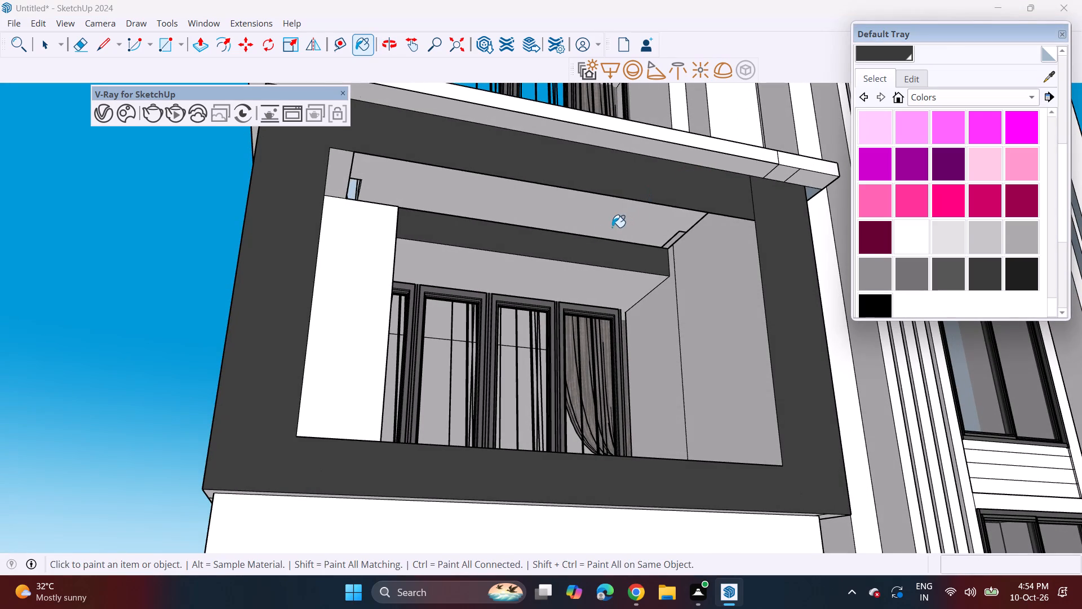
{"action": "key", "text": "p"}
{"action": "left_click", "coordinate": [587, 245]}
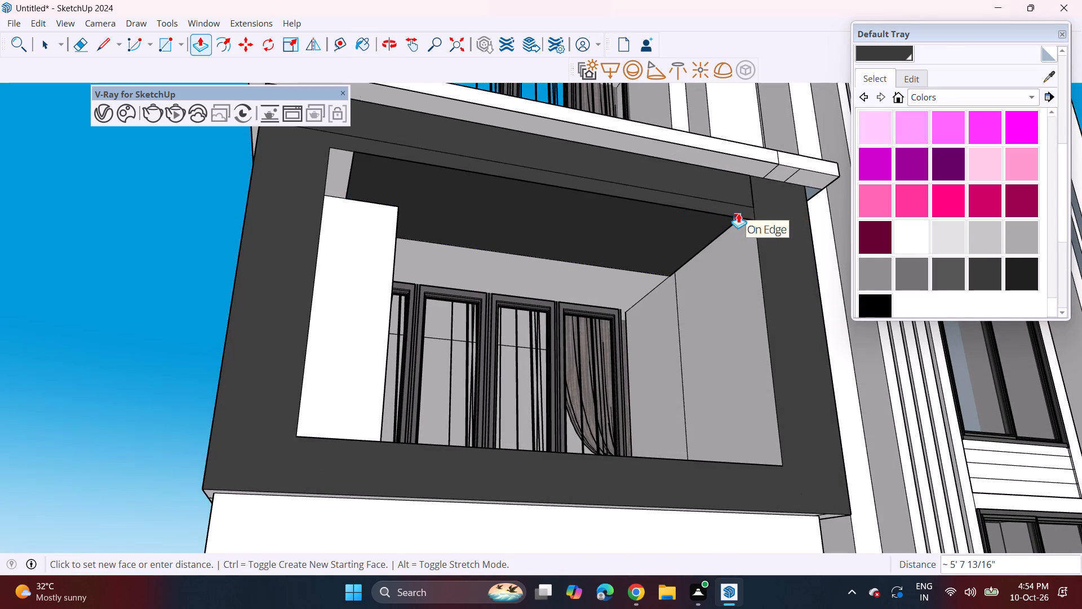
{"action": "left_click", "coordinate": [738, 213]}
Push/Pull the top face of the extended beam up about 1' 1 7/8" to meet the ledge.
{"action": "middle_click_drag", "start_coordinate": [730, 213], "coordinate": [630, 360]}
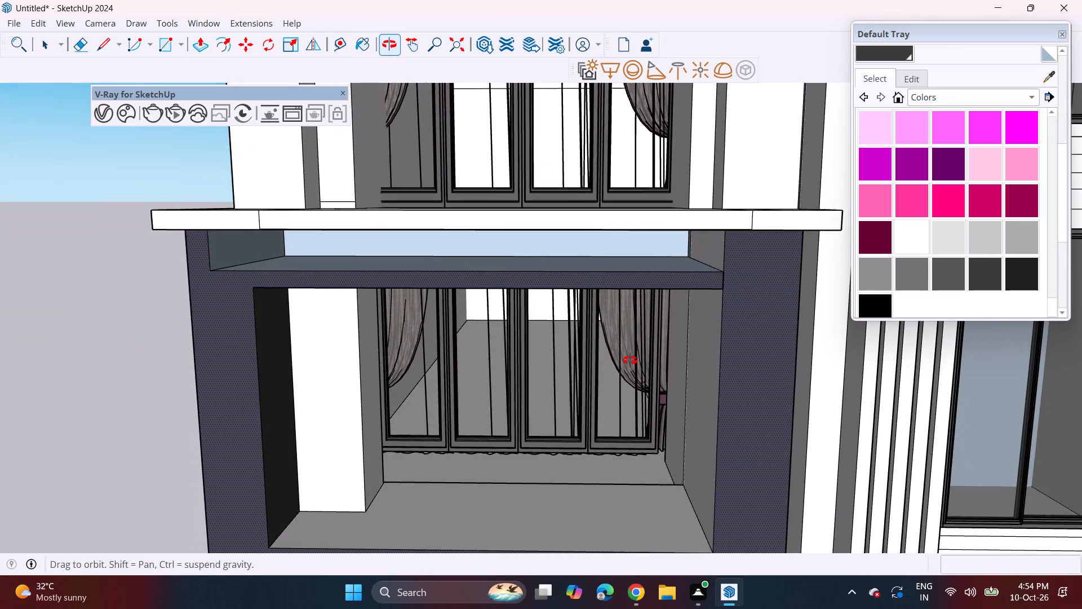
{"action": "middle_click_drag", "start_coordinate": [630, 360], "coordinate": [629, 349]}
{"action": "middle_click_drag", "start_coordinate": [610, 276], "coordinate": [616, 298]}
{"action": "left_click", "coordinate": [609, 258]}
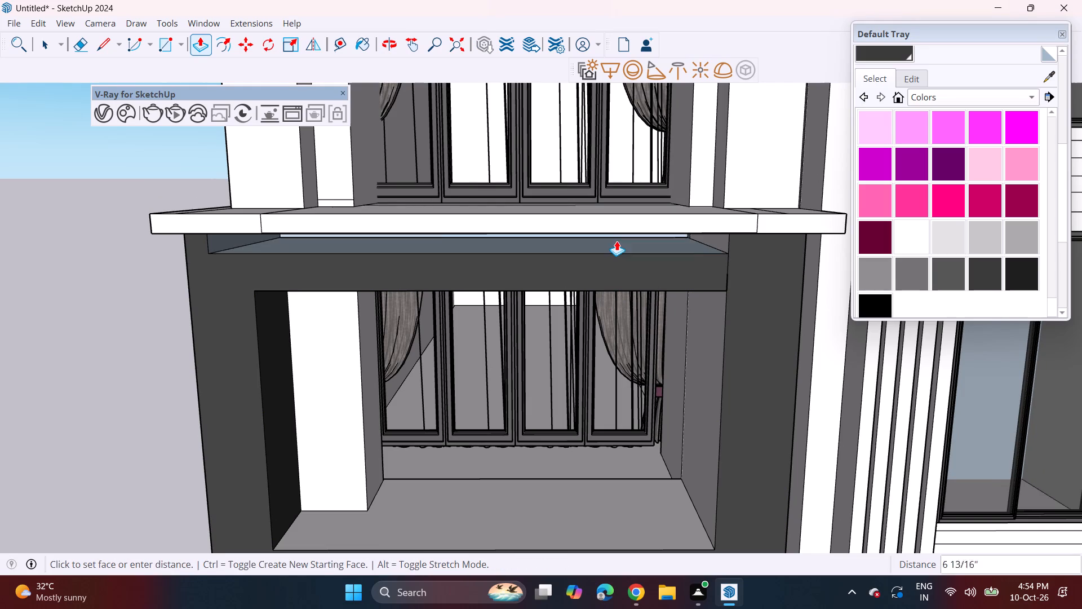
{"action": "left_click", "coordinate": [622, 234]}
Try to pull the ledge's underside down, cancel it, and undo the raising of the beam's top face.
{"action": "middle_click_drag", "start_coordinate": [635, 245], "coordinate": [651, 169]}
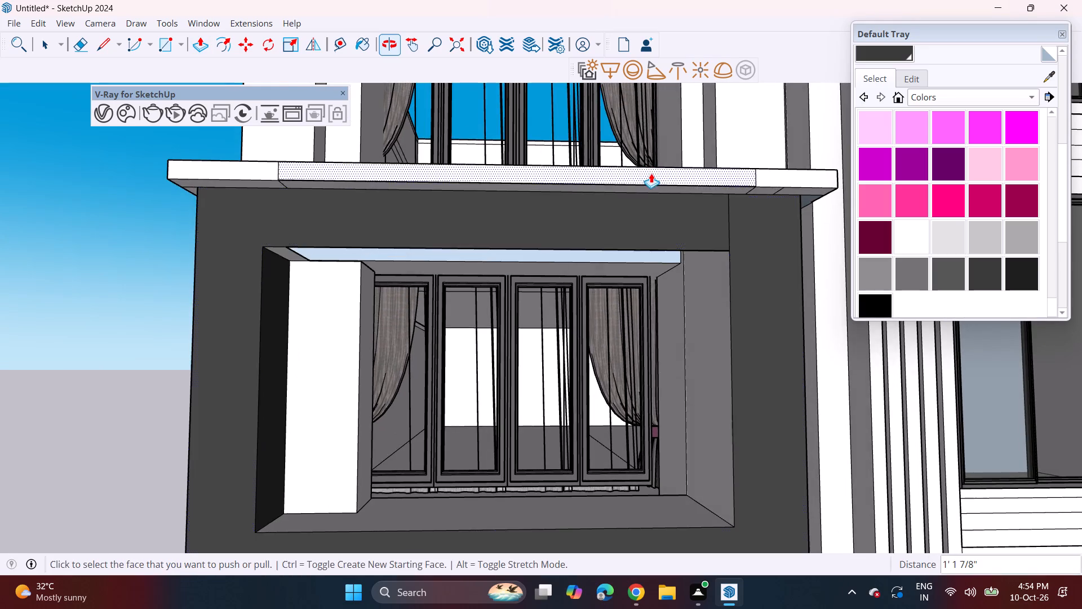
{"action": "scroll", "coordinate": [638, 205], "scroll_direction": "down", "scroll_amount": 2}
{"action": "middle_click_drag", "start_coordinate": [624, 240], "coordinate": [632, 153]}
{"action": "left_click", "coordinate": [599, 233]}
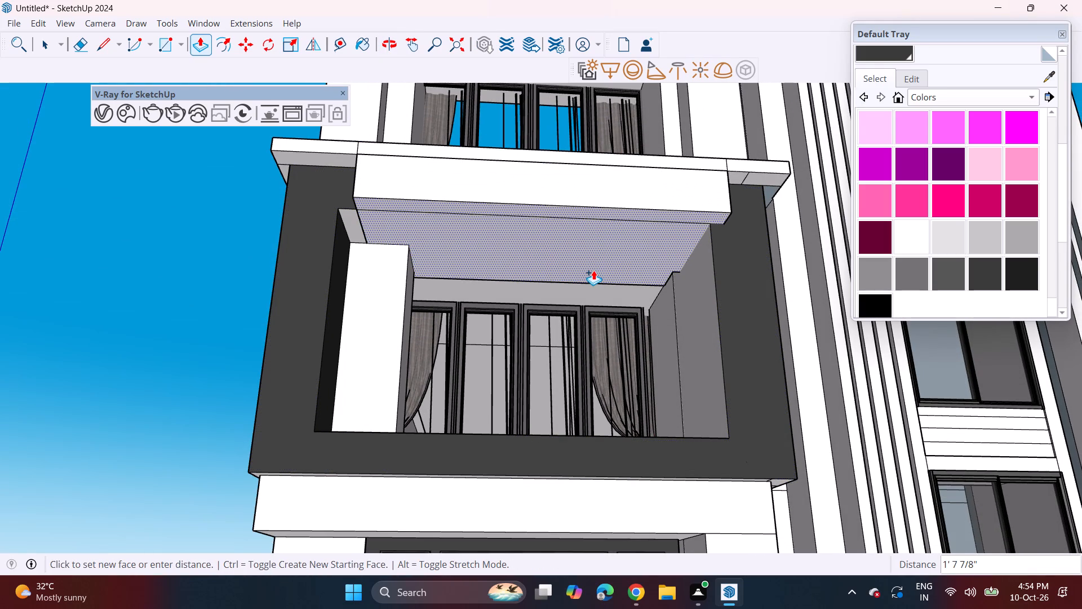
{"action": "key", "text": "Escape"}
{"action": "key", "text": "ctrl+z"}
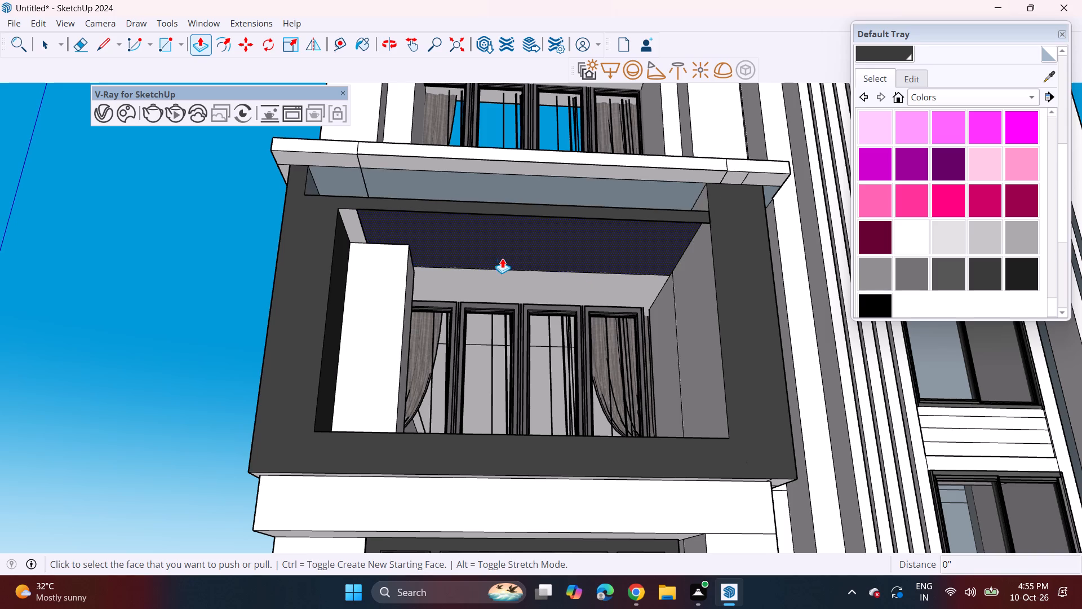
Undo one more modelling change at the top of the first-floor balcony surround.
{"action": "middle_click_drag", "start_coordinate": [521, 250], "coordinate": [495, 338]}
{"action": "key", "text": "ctrl+z"}
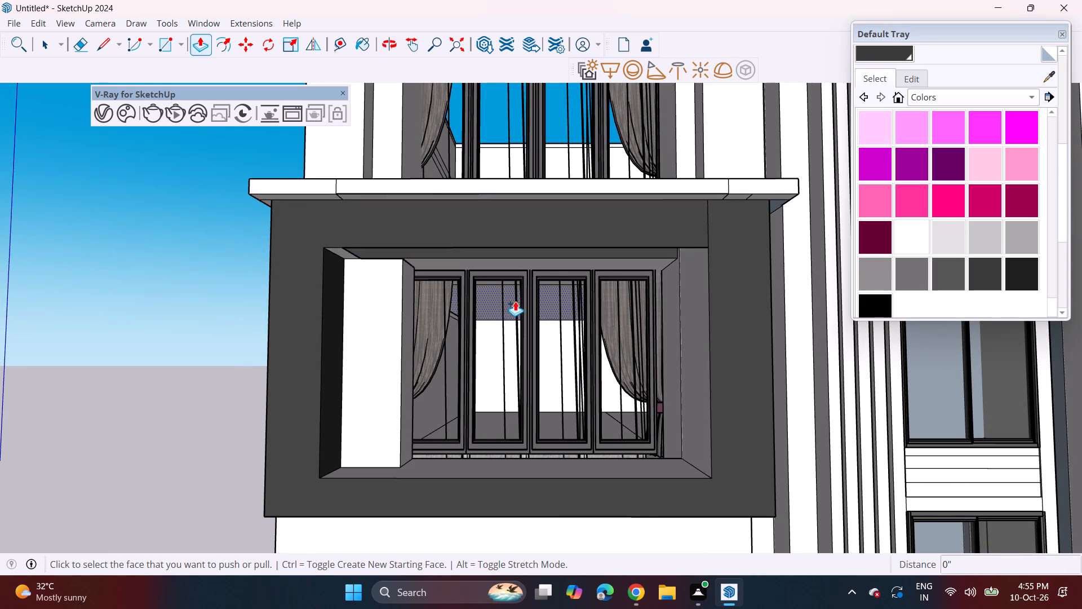
Paint the two ground-floor walls flanking the main door and the beam above them white.
{"action": "middle_click_drag", "start_coordinate": [521, 296], "coordinate": [538, 313]}
{"action": "scroll", "coordinate": [541, 269], "scroll_direction": "down", "scroll_amount": 3}
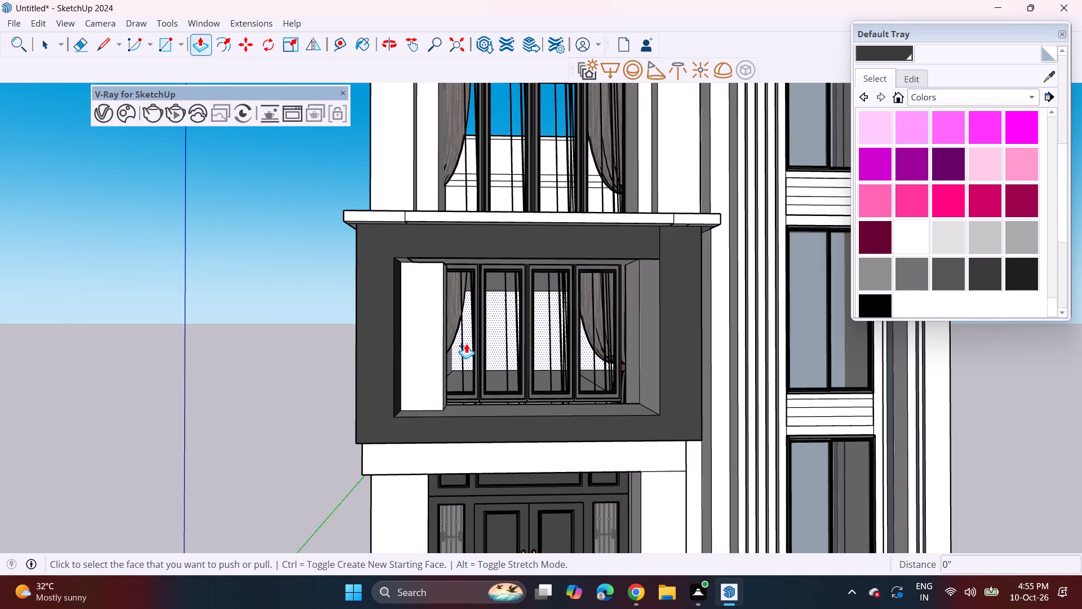
{"action": "middle_click_drag", "start_coordinate": [465, 343], "coordinate": [422, 329]}
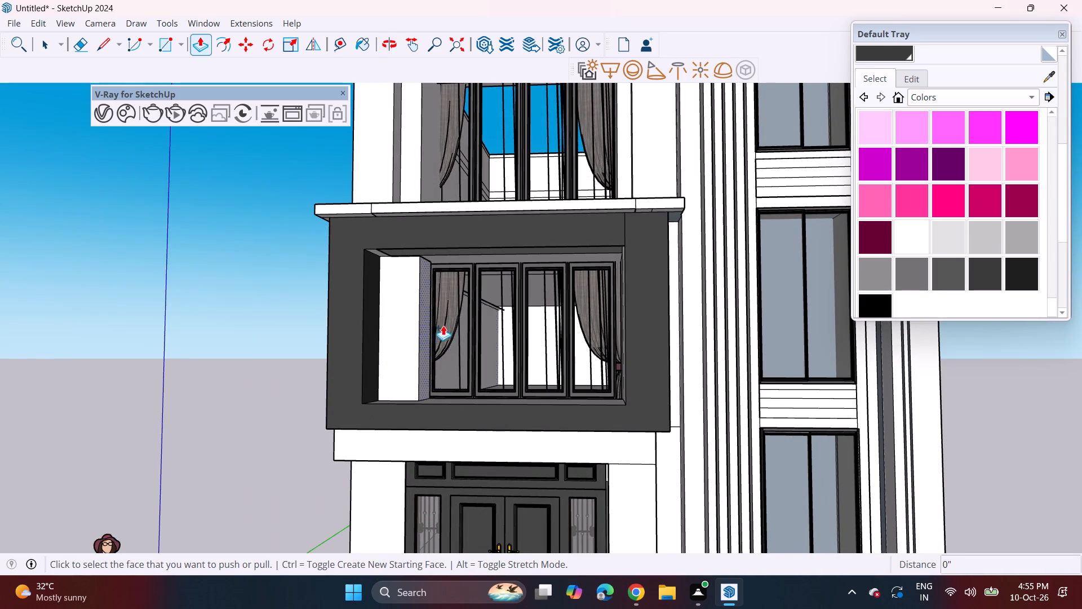
{"action": "scroll", "coordinate": [444, 328], "scroll_direction": "down", "scroll_amount": 3}
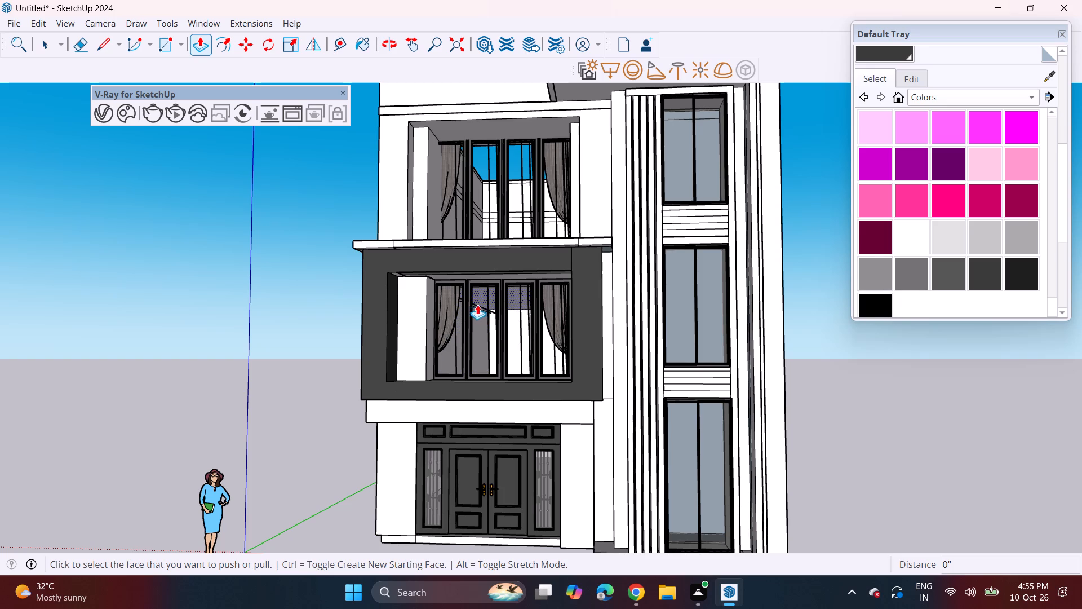
{"action": "left_click", "coordinate": [916, 246]}
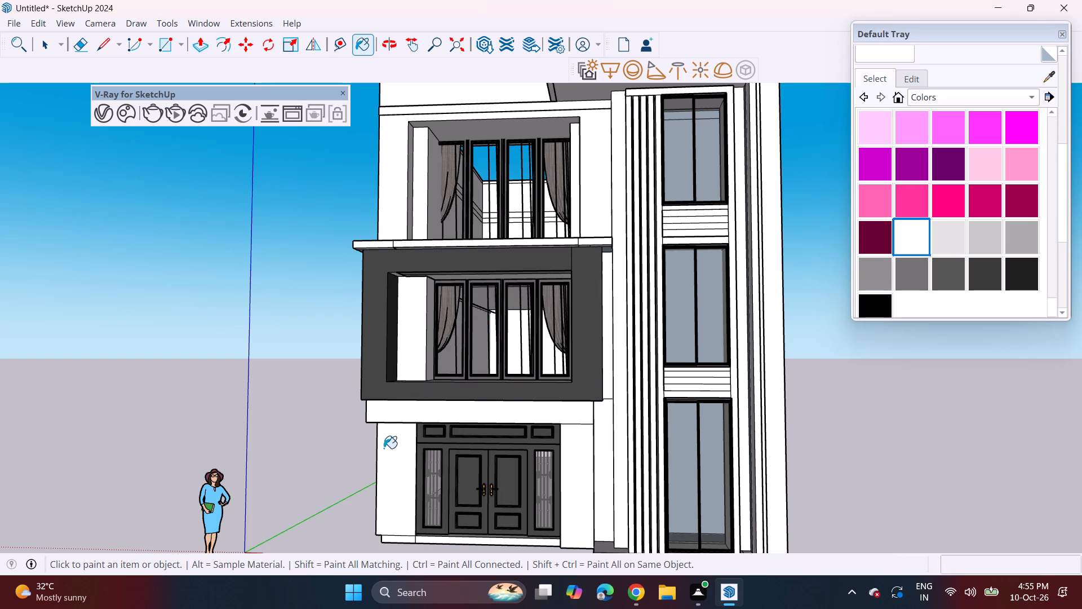
{"action": "left_click", "coordinate": [384, 448]}
{"action": "left_click", "coordinate": [407, 413]}
{"action": "left_click", "coordinate": [567, 449]}
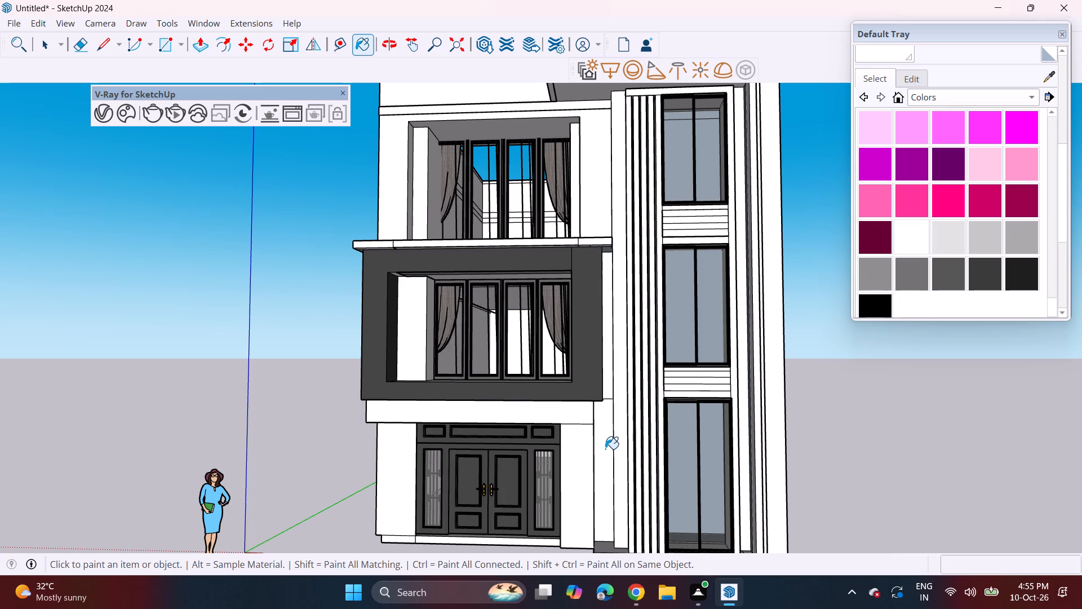
Paint the recessed wall strip beside the entrance and balcony, the top-floor wall surround and its inner pier light grey.
{"action": "left_click", "coordinate": [1024, 241]}
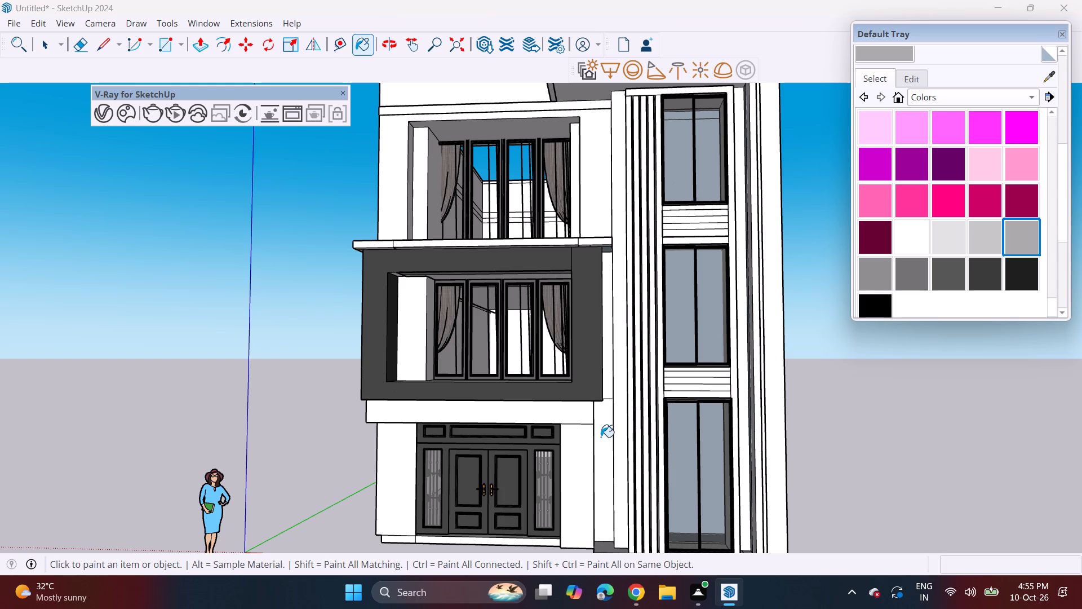
{"action": "left_click", "coordinate": [600, 438]}
{"action": "left_click", "coordinate": [610, 379]}
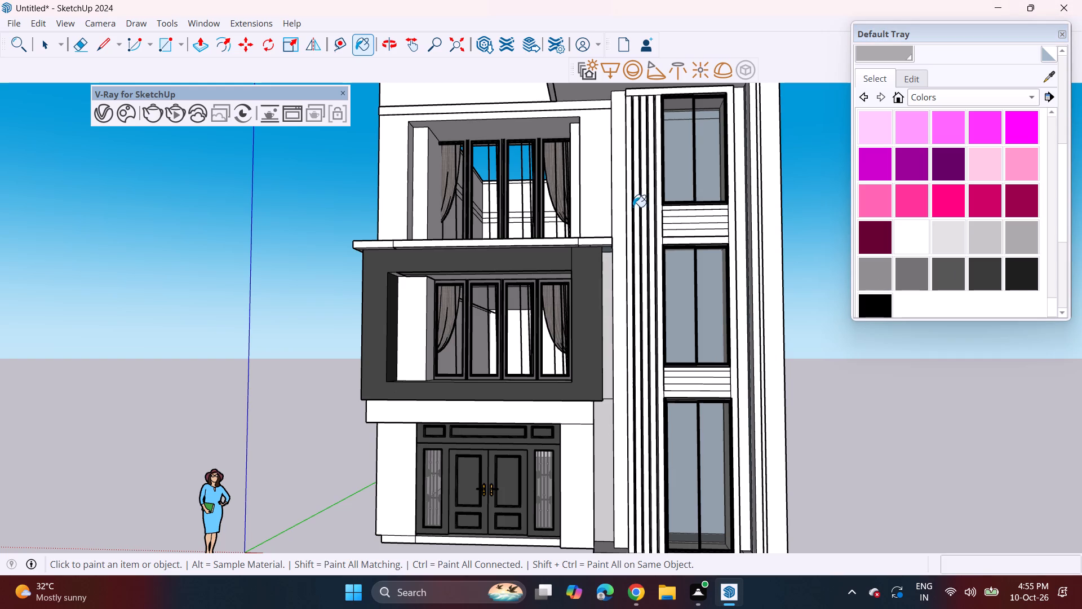
{"action": "left_click", "coordinate": [612, 195]}
{"action": "left_click", "coordinate": [609, 195]}
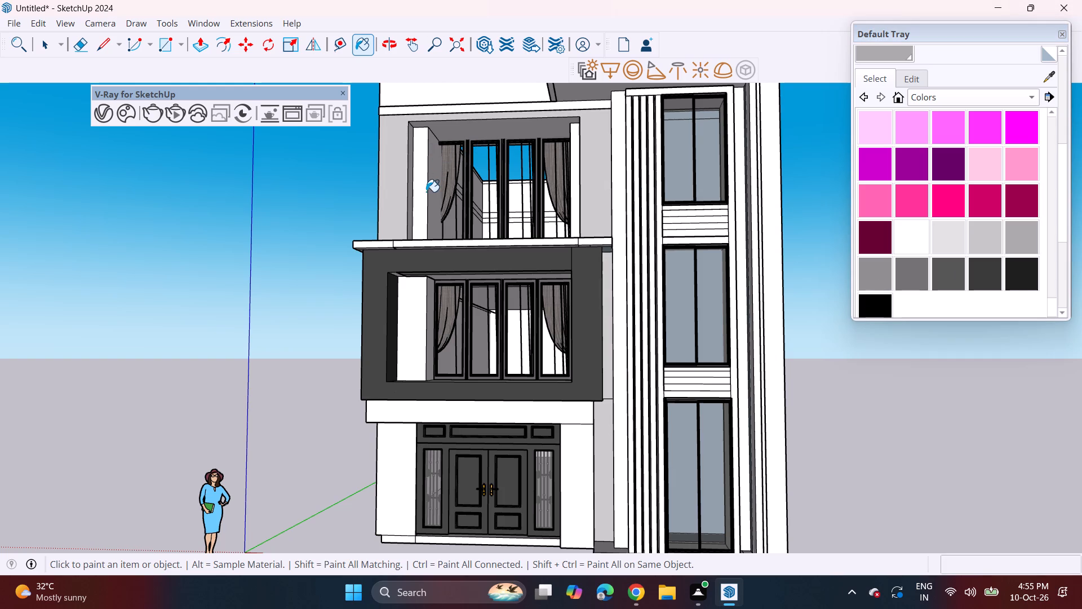
{"action": "middle_click_drag", "start_coordinate": [425, 194], "coordinate": [460, 250], "text": "shift"}
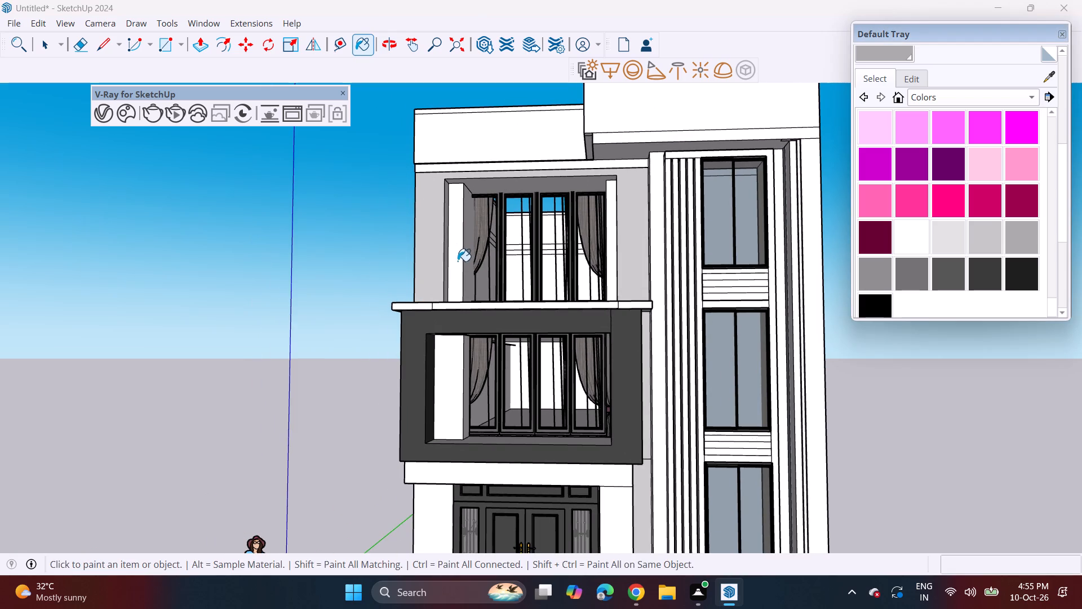
{"action": "middle_click_drag", "start_coordinate": [461, 263], "coordinate": [454, 291]}
{"action": "left_click", "coordinate": [456, 278]}
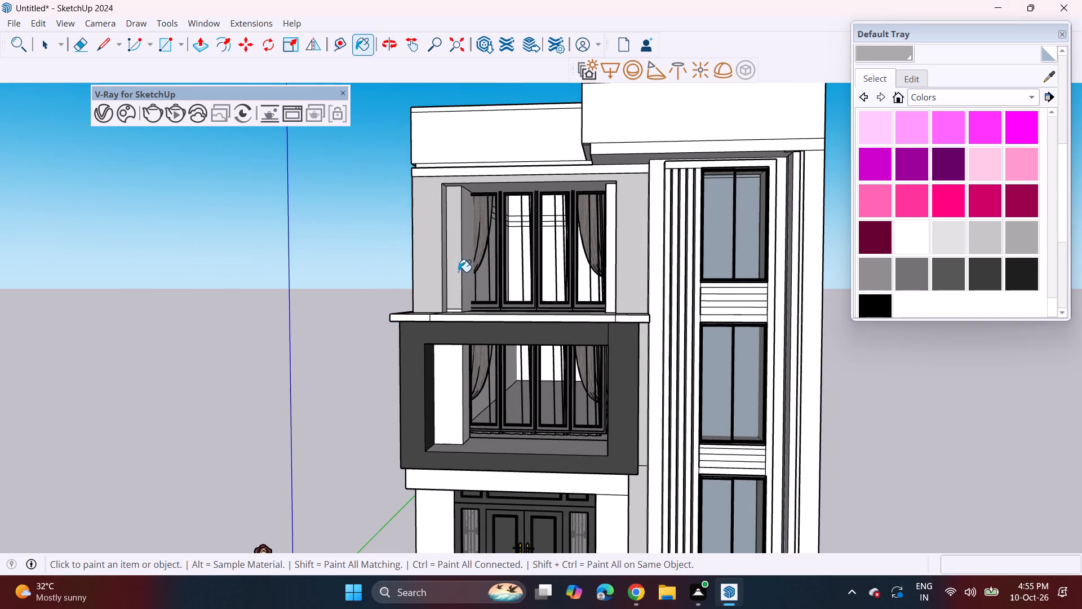
Paint both roof parapets, the bands beneath them and the top-floor balcony's other inner pier light grey.
{"action": "left_click", "coordinate": [477, 135]}
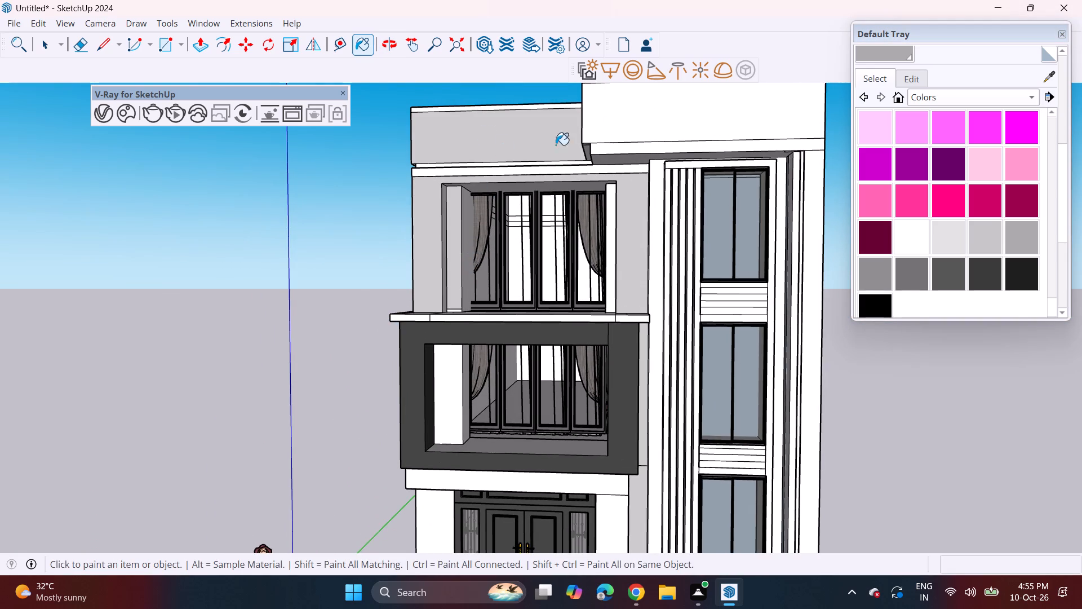
{"action": "left_click", "coordinate": [635, 121]}
{"action": "left_click", "coordinate": [644, 151]}
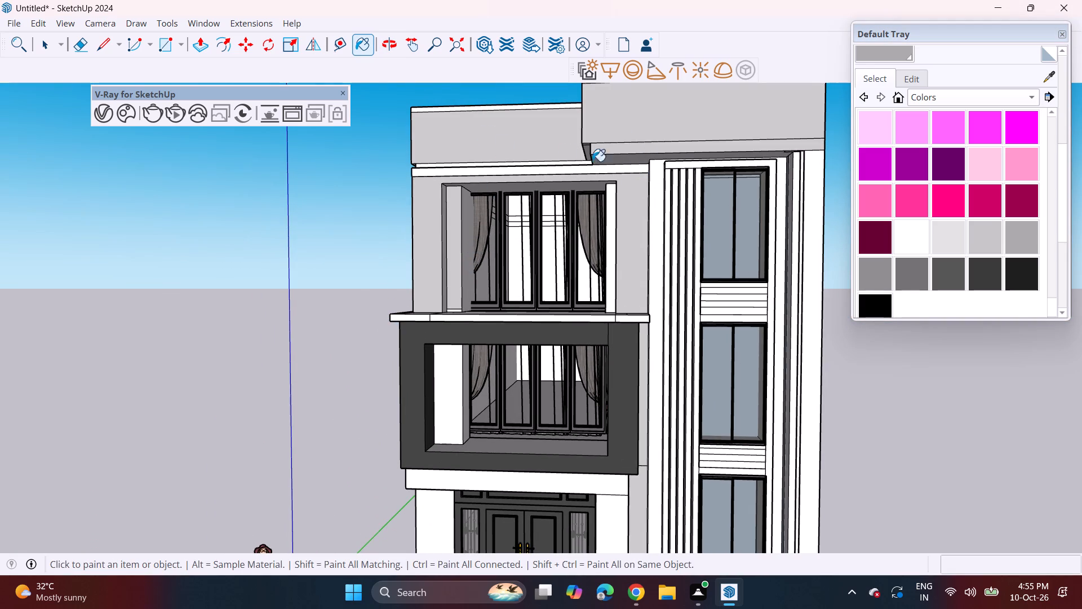
{"action": "middle_click_drag", "start_coordinate": [562, 160], "coordinate": [657, 201]}
{"action": "scroll", "coordinate": [615, 189], "scroll_direction": "up", "scroll_amount": 4}
{"action": "left_click", "coordinate": [583, 163]}
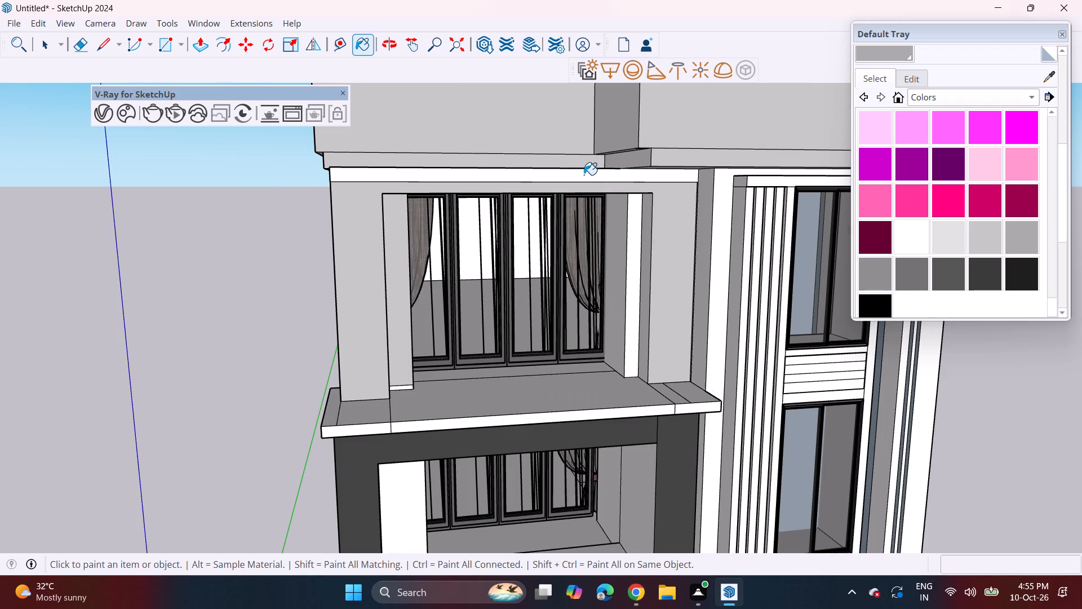
{"action": "left_click", "coordinate": [584, 175]}
{"action": "left_click", "coordinate": [629, 219]}
Paint the pillar beside the vertical fins and the wall strips along the window tower's outer edge light grey.
{"action": "middle_click_drag", "start_coordinate": [649, 263], "coordinate": [564, 220]}
{"action": "scroll", "coordinate": [580, 226], "scroll_direction": "down", "scroll_amount": 4}
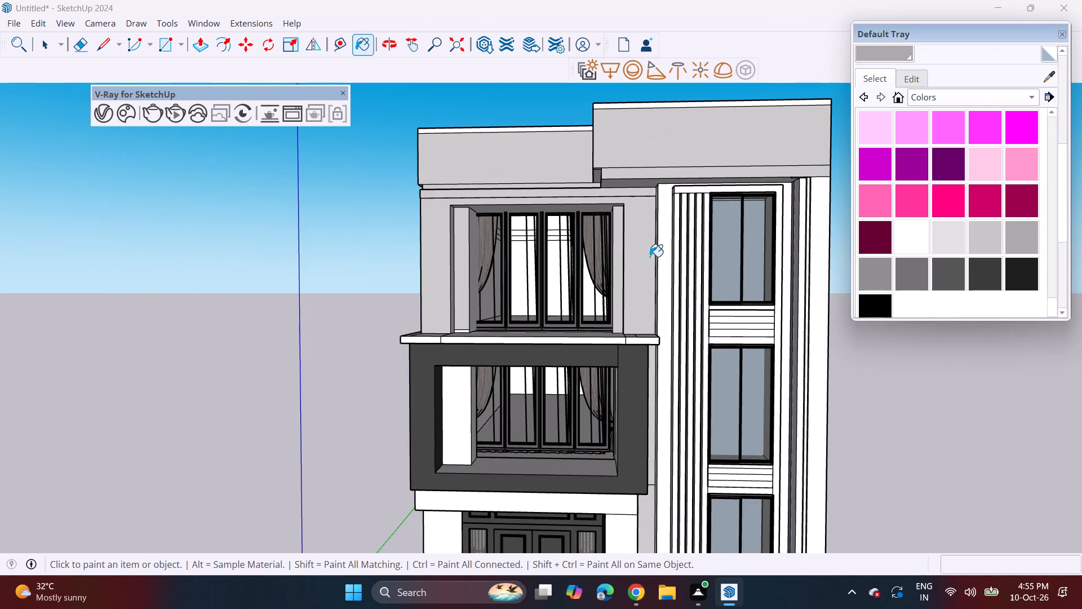
{"action": "middle_click_drag", "start_coordinate": [651, 258], "coordinate": [551, 191]}
{"action": "left_click", "coordinate": [562, 192]}
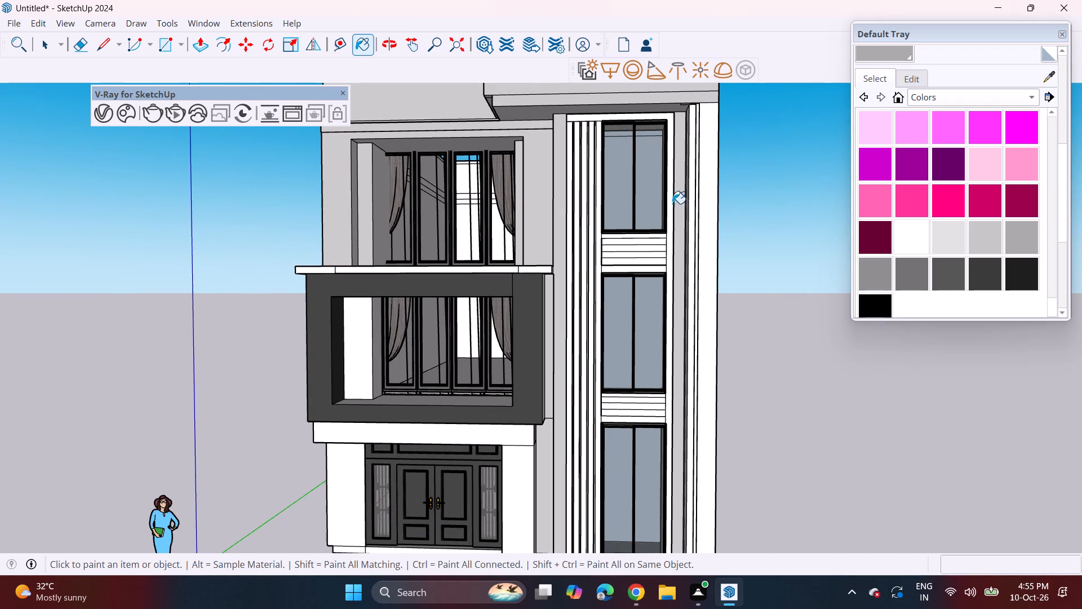
{"action": "left_click", "coordinate": [715, 203]}
{"action": "scroll", "coordinate": [704, 220], "scroll_direction": "up", "scroll_amount": 6}
{"action": "left_click", "coordinate": [707, 211]}
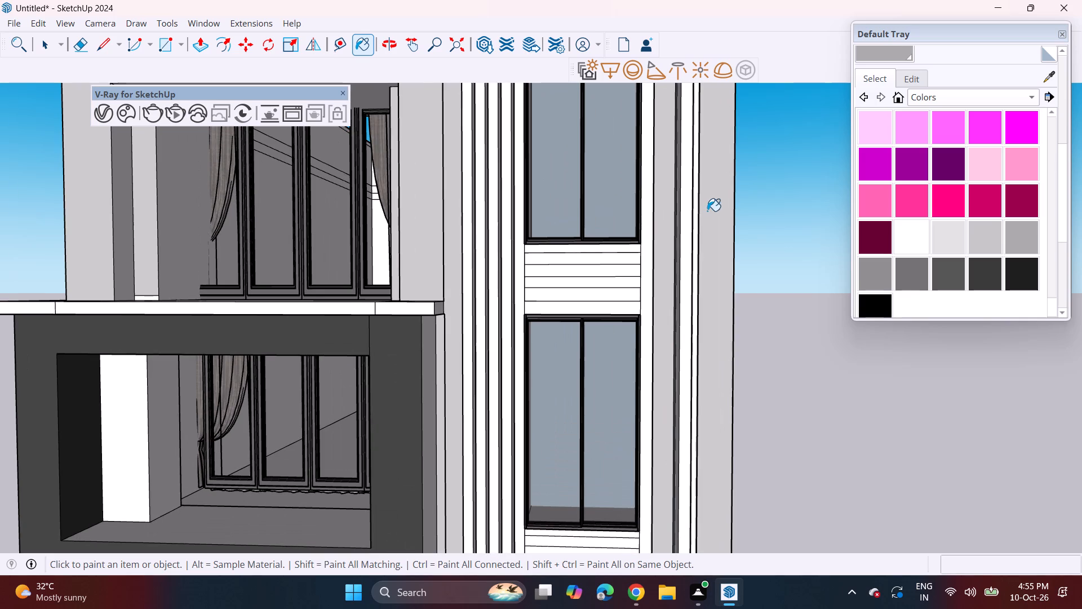
{"action": "left_click", "coordinate": [695, 217]}
{"action": "double_click", "coordinate": [684, 220]}
{"action": "scroll", "coordinate": [668, 245], "scroll_direction": "down", "scroll_amount": 3}
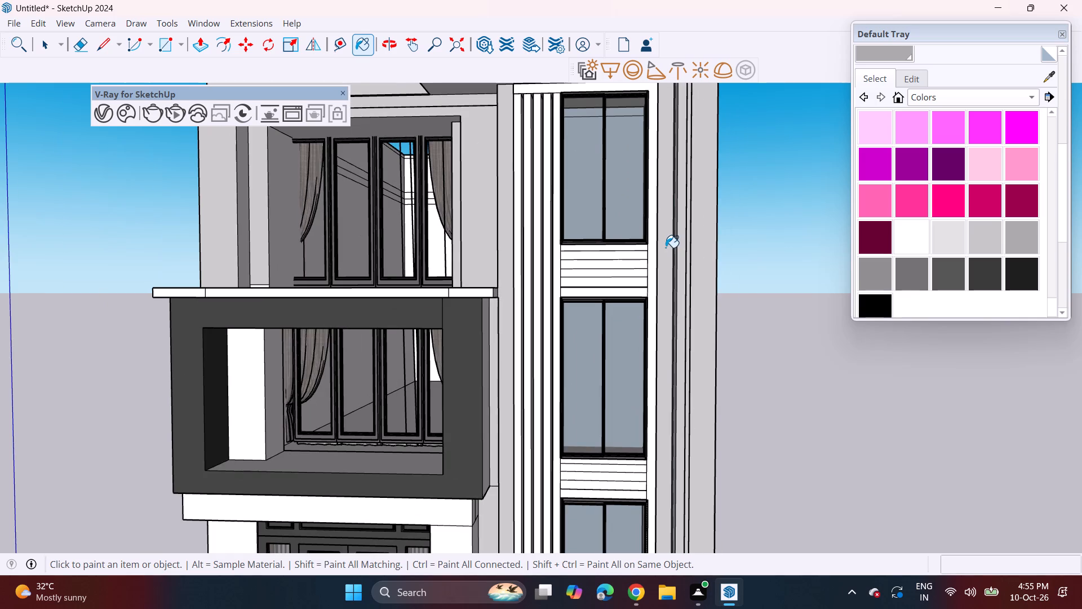
Paint the vertical fins beside the tower windows charcoal grey.
{"action": "scroll", "coordinate": [660, 257], "scroll_direction": "up", "scroll_amount": 3}
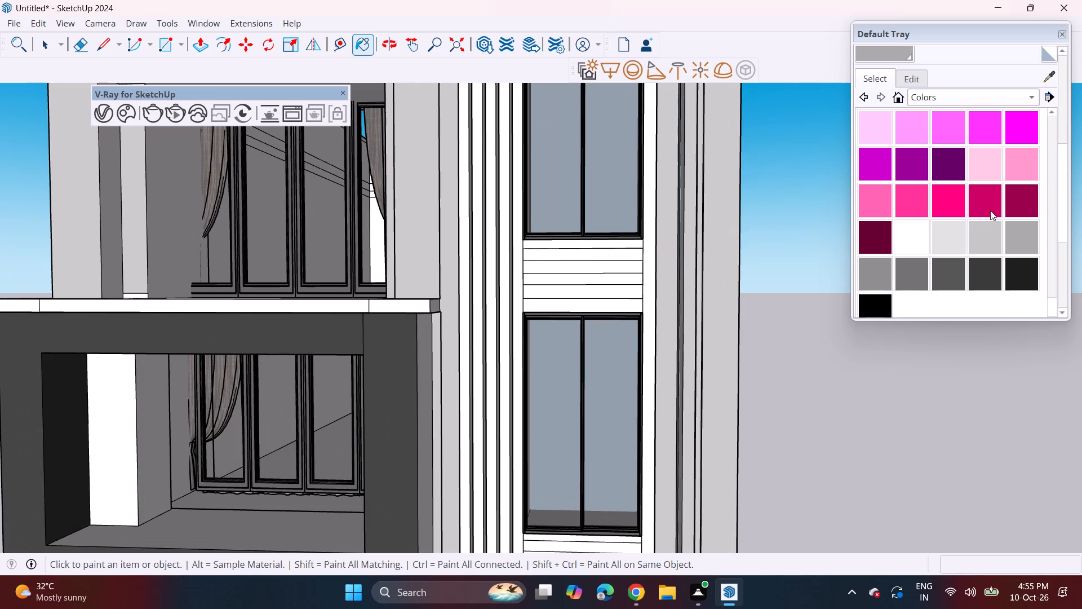
{"action": "left_click", "coordinate": [942, 270]}
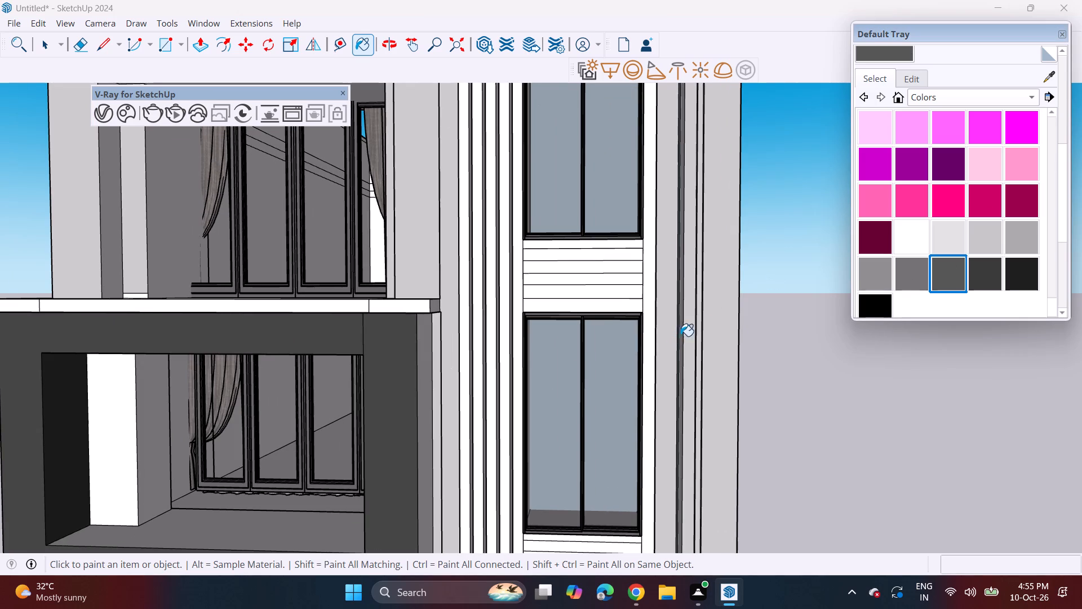
{"action": "left_click", "coordinate": [983, 279]}
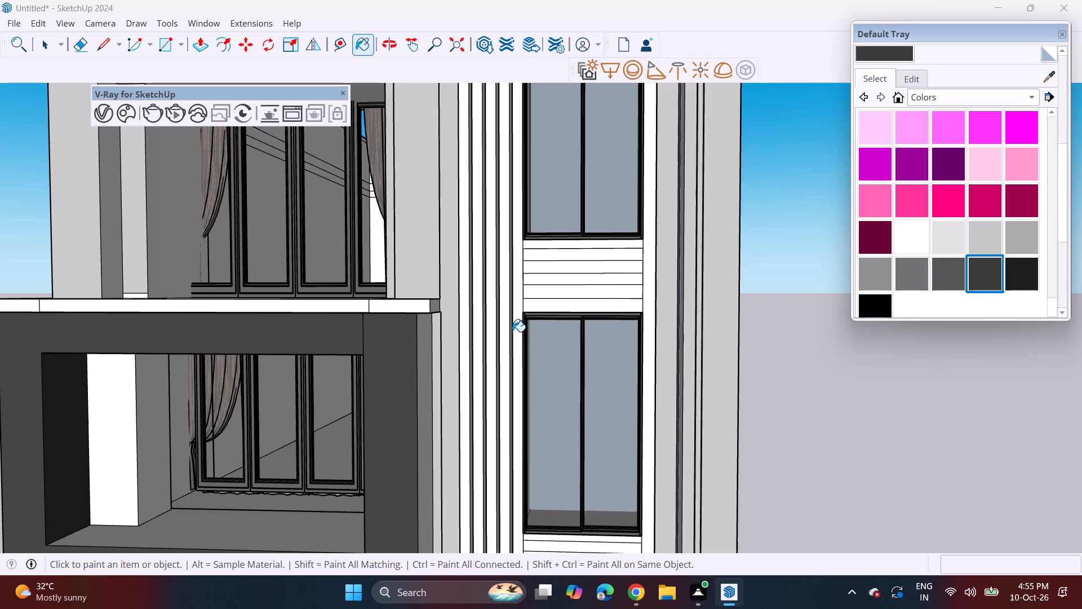
{"action": "left_click", "coordinate": [519, 318]}
{"action": "left_click", "coordinate": [506, 321]}
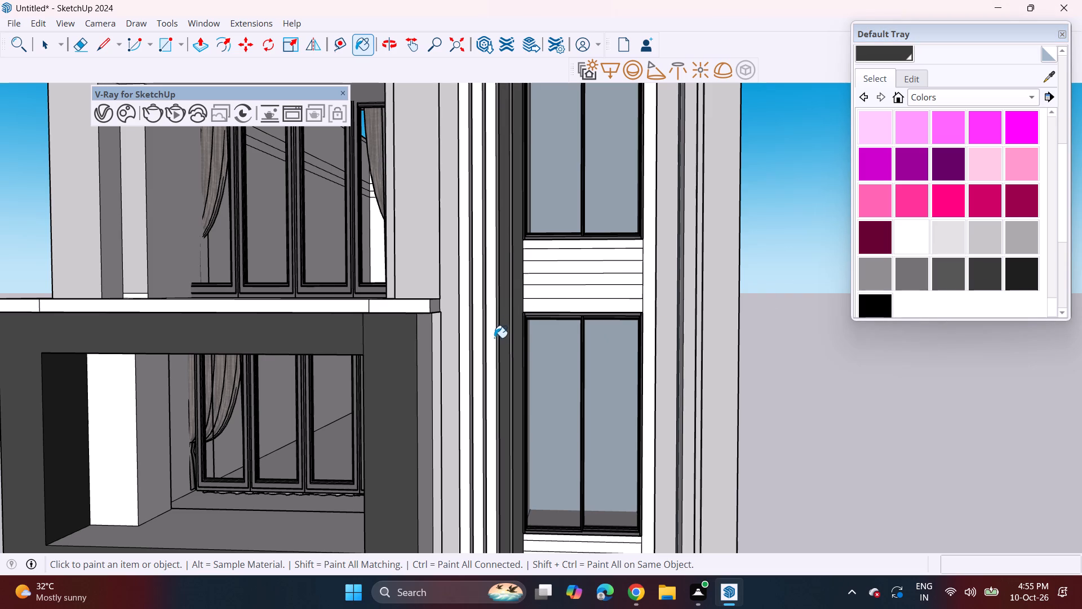
{"action": "left_click", "coordinate": [493, 339]}
{"action": "left_click", "coordinate": [478, 339]}
{"action": "left_click", "coordinate": [464, 345]}
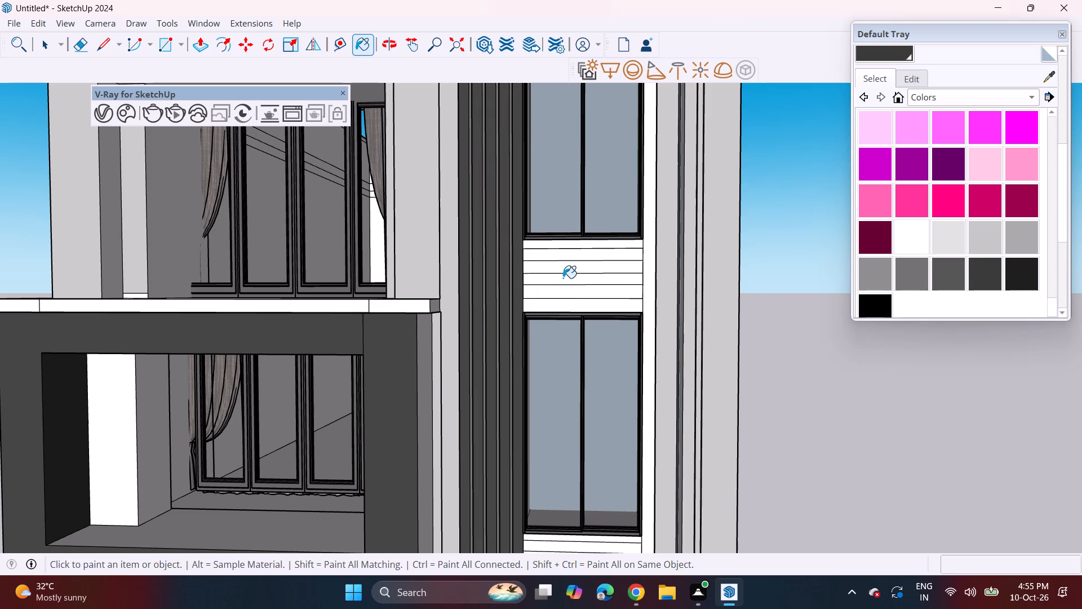
Paint the horizontal slats between the top and middle tower windows and the frame around the window column charcoal grey.
{"action": "left_click", "coordinate": [582, 247]}
{"action": "left_click", "coordinate": [578, 261]}
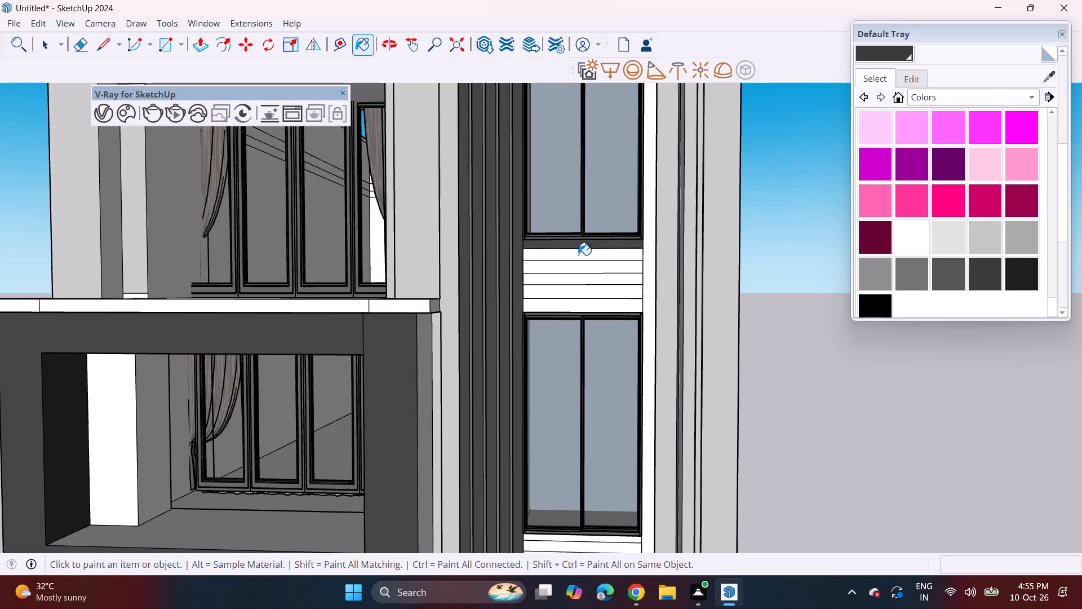
{"action": "left_click", "coordinate": [578, 255]}
{"action": "left_click", "coordinate": [578, 267]}
{"action": "left_click", "coordinate": [573, 278]}
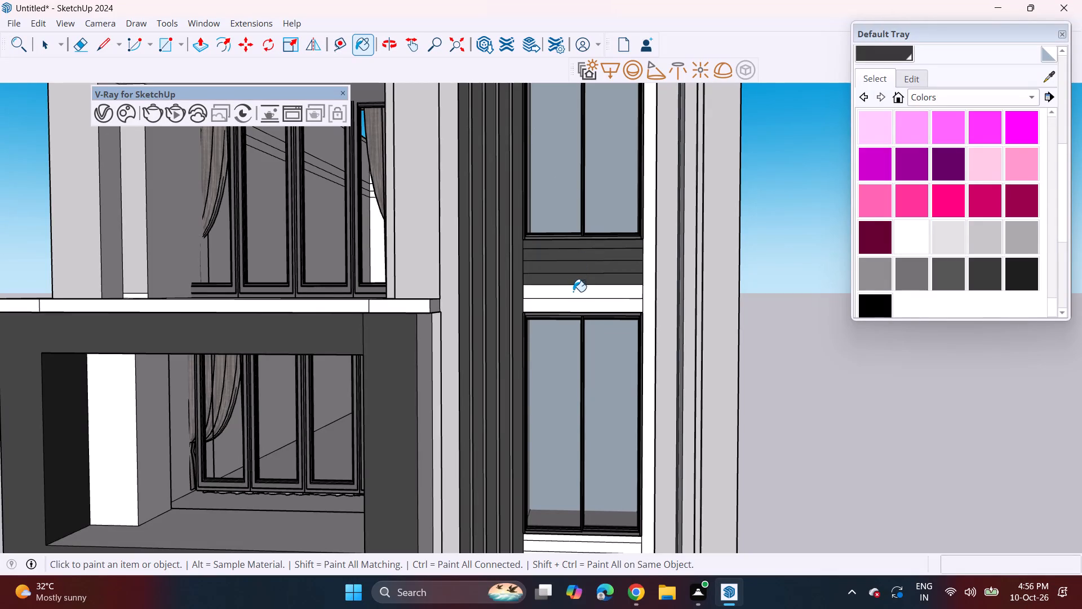
{"action": "left_click", "coordinate": [573, 292]}
{"action": "left_click", "coordinate": [570, 307]}
{"action": "scroll", "coordinate": [605, 293], "scroll_direction": "down", "scroll_amount": 2}
{"action": "left_click", "coordinate": [637, 278]}
Paint the horizontal slats between the middle and ground-floor tower windows charcoal grey.
{"action": "scroll", "coordinate": [641, 290], "scroll_direction": "down", "scroll_amount": 4}
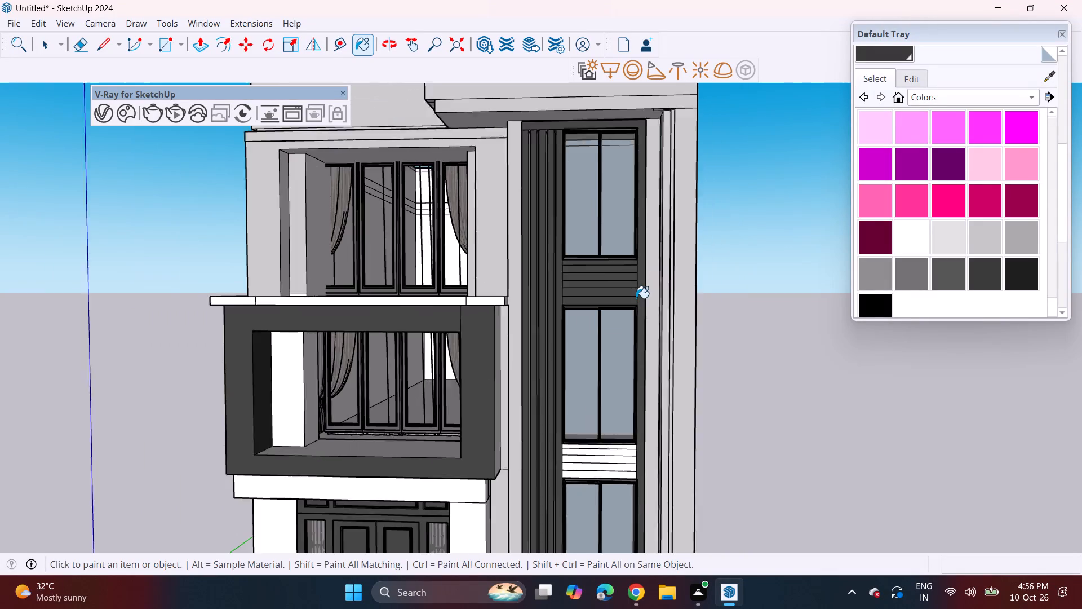
{"action": "middle_click_drag", "start_coordinate": [623, 301], "coordinate": [622, 103], "text": "shift"}
{"action": "left_click", "coordinate": [627, 262]}
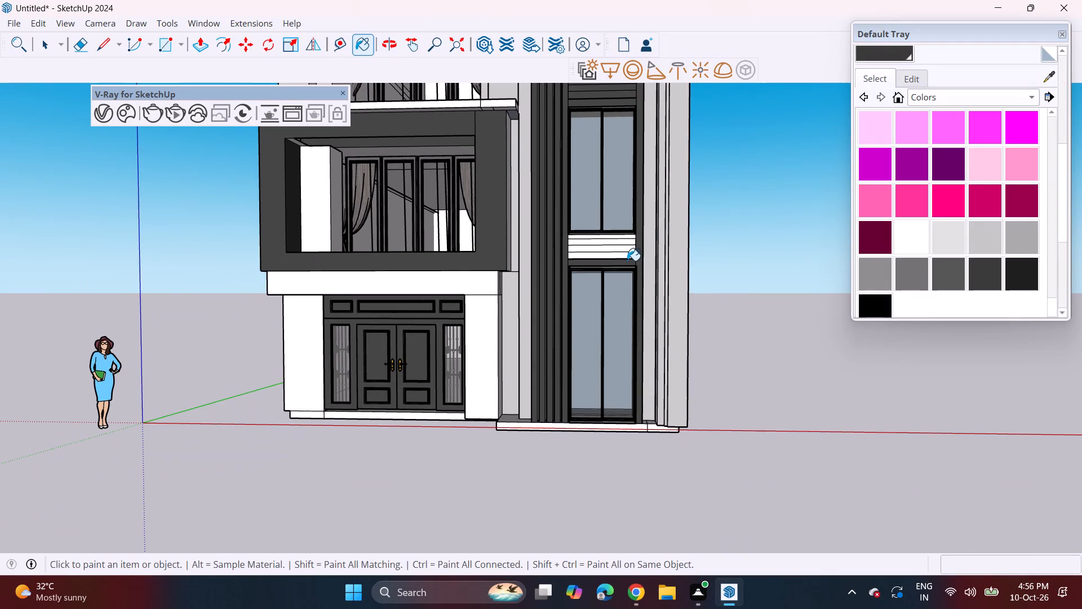
{"action": "left_click", "coordinate": [628, 258]}
{"action": "left_click", "coordinate": [630, 253]}
{"action": "double_click", "coordinate": [632, 247]}
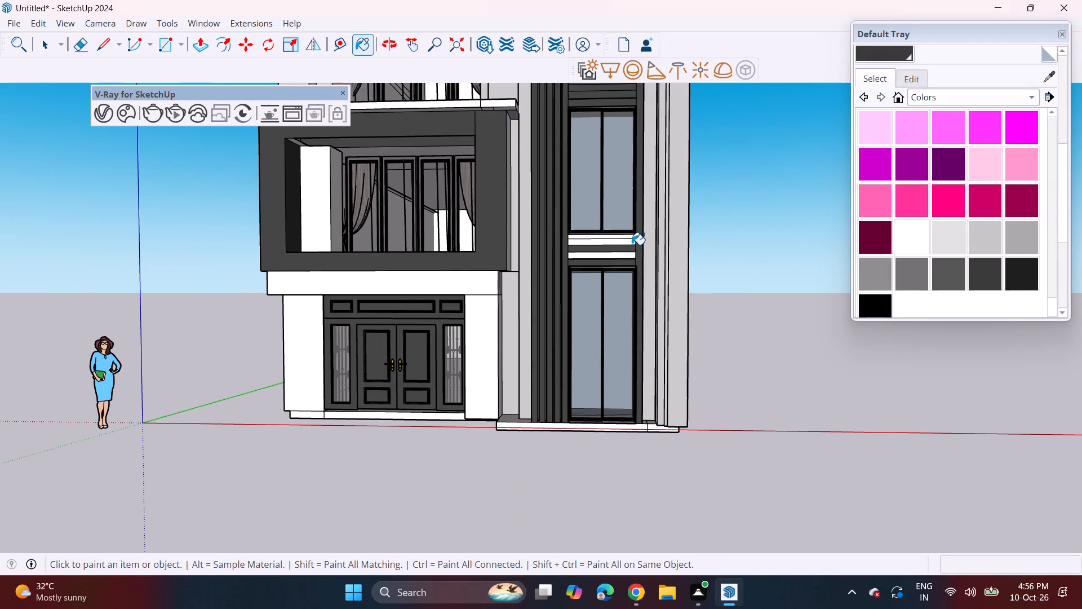
{"action": "left_click", "coordinate": [632, 245]}
{"action": "left_click", "coordinate": [632, 235]}
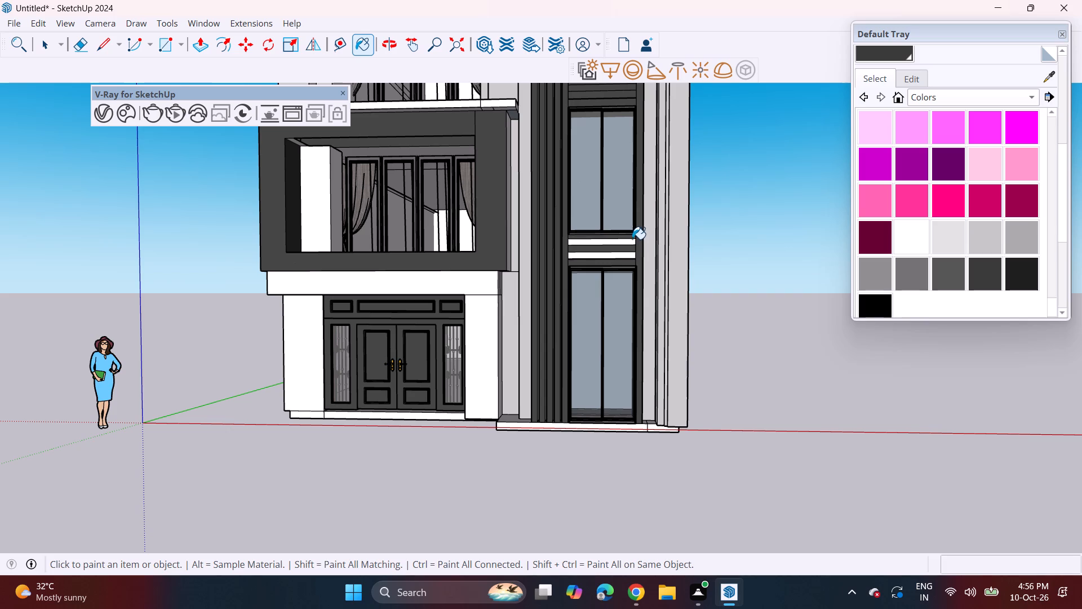
{"action": "left_click", "coordinate": [628, 244]}
{"action": "left_click", "coordinate": [632, 238]}
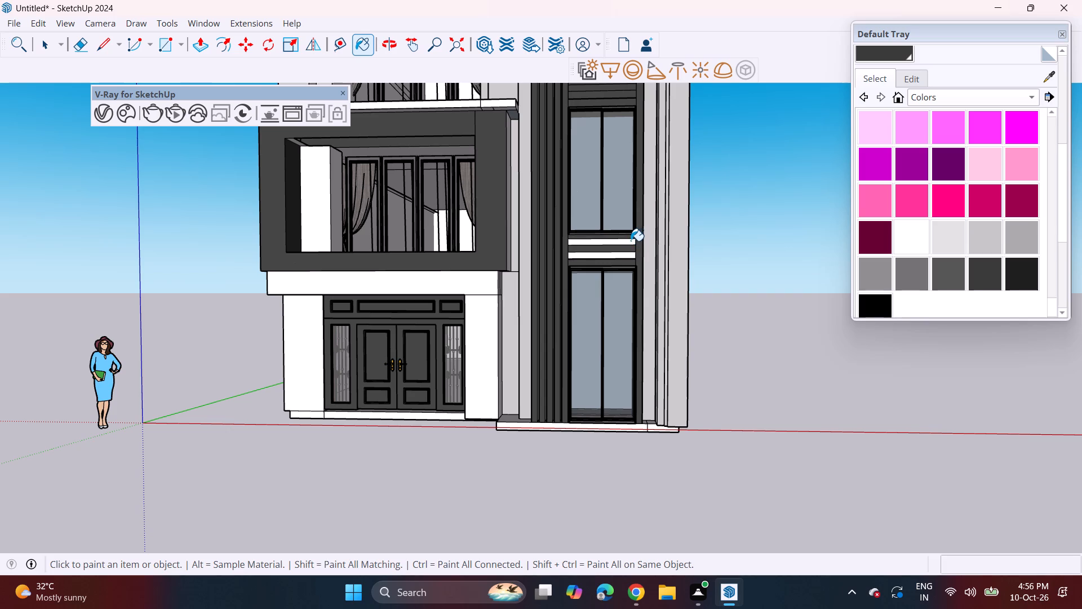
{"action": "double_click", "coordinate": [631, 240]}
{"action": "left_click", "coordinate": [629, 254]}
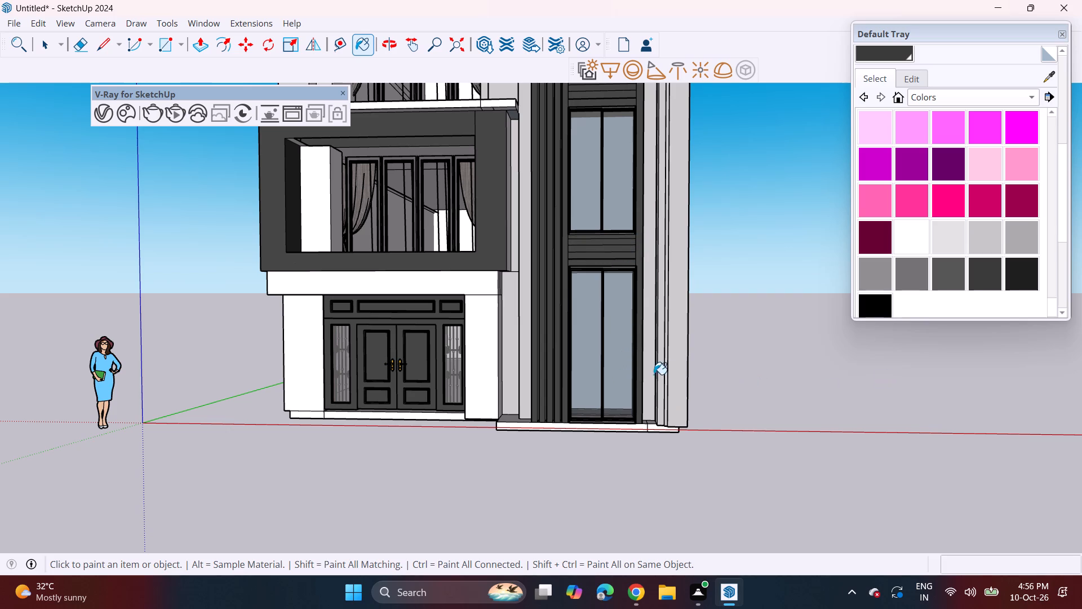
Sample the light grey of the top-floor wall and paint the faces of the pillar inside the middle-floor balcony with it.
{"action": "scroll", "coordinate": [659, 368], "scroll_direction": "down", "scroll_amount": 1}
{"action": "middle_click_drag", "start_coordinate": [654, 385], "coordinate": [663, 392]}
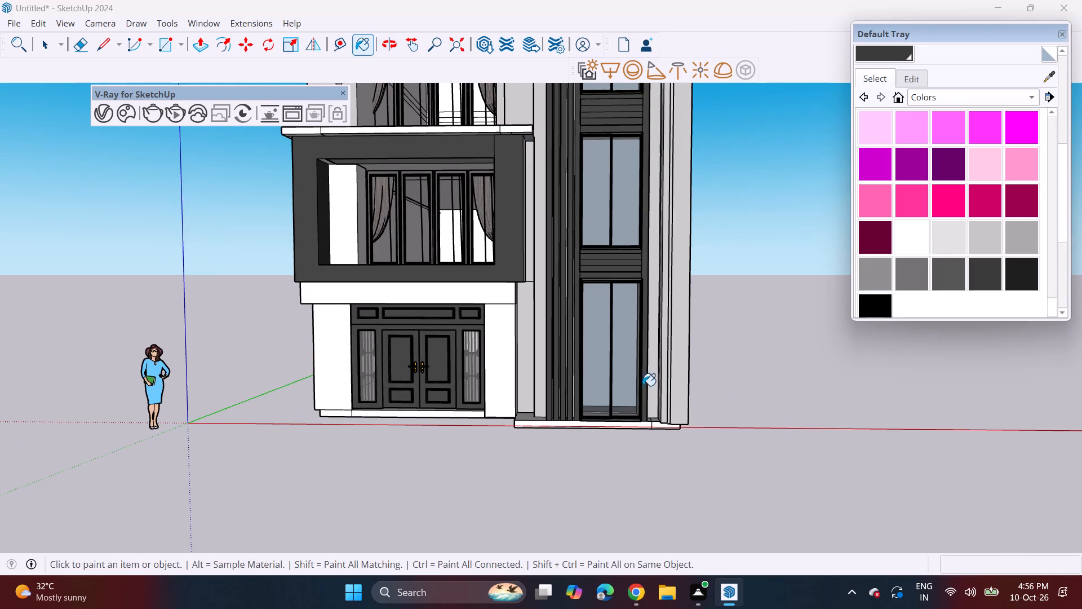
{"action": "scroll", "coordinate": [613, 364], "scroll_direction": "down", "scroll_amount": 1}
{"action": "middle_click_drag", "start_coordinate": [485, 289], "coordinate": [516, 358], "text": "shift"}
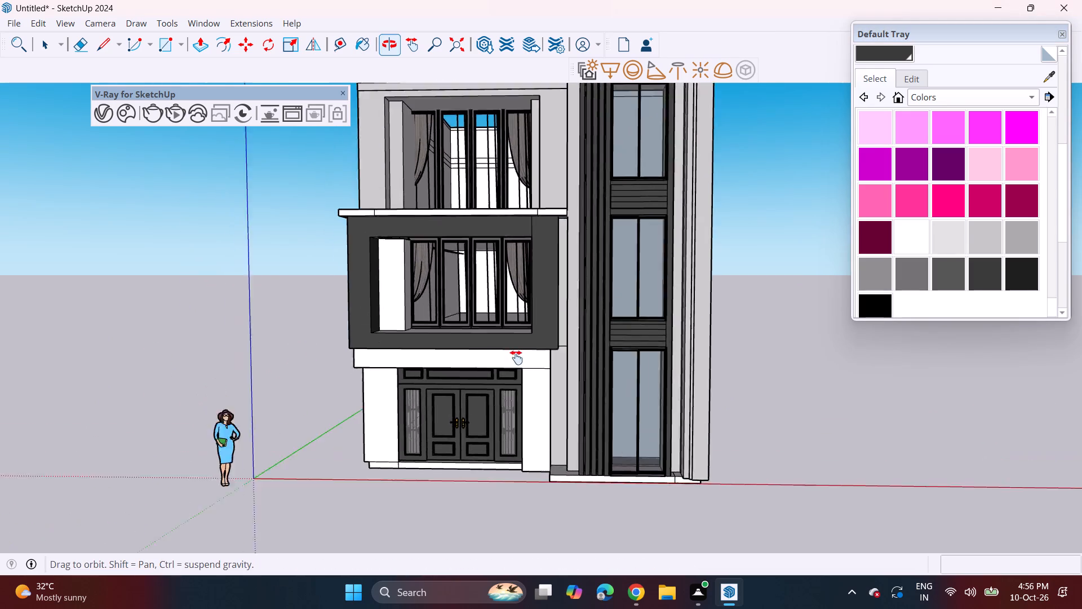
{"action": "middle_click_drag", "start_coordinate": [516, 358], "coordinate": [535, 377], "text": "shift"}
{"action": "scroll", "coordinate": [533, 372], "scroll_direction": "down", "scroll_amount": 2}
{"action": "middle_click_drag", "start_coordinate": [502, 324], "coordinate": [484, 367]}
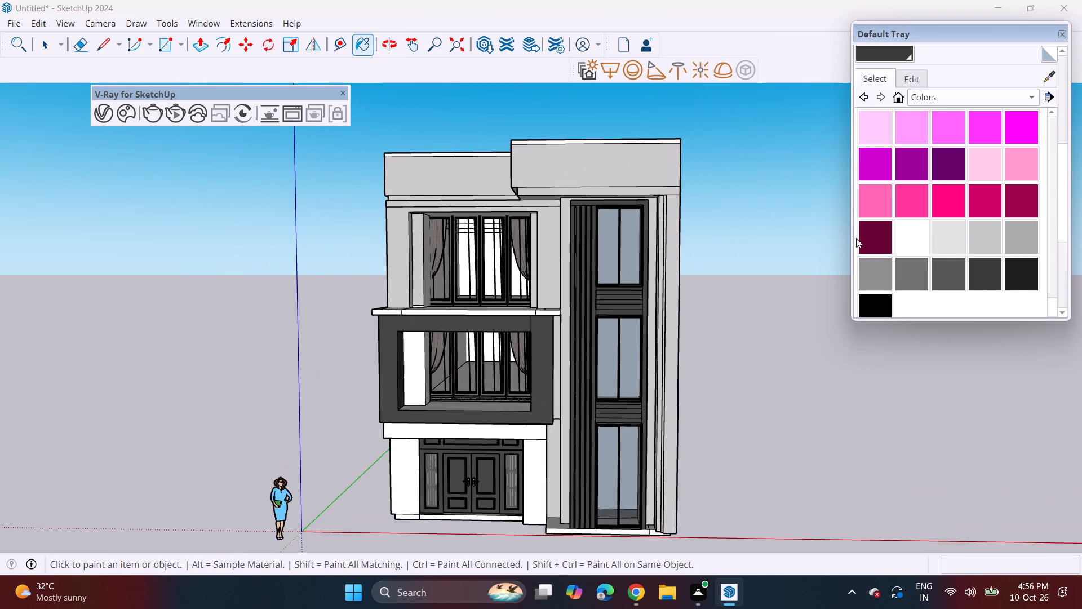
{"action": "left_click", "coordinate": [1049, 72]}
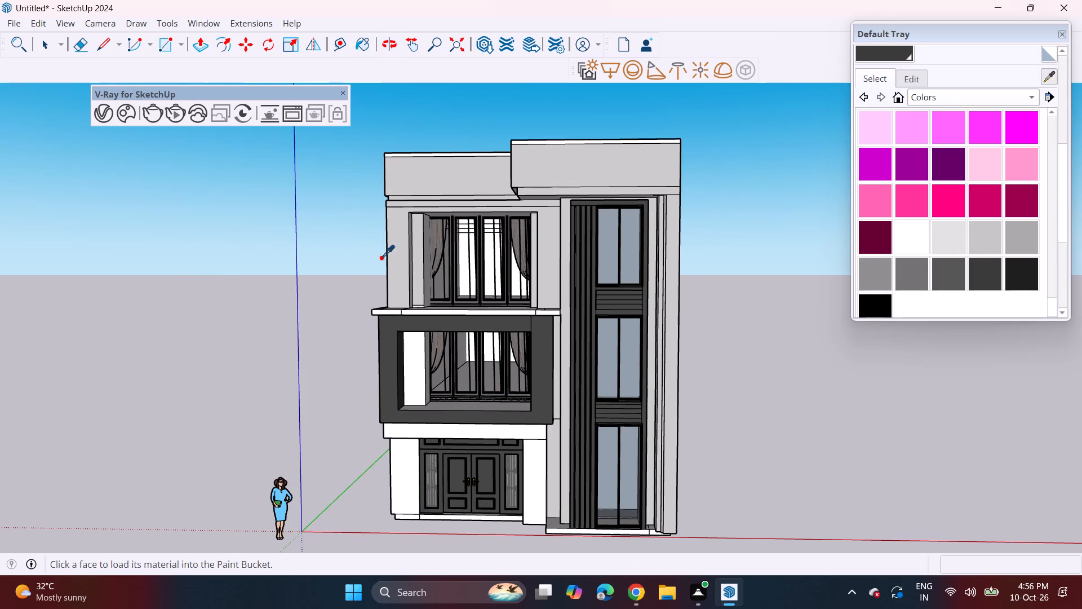
{"action": "left_click", "coordinate": [400, 264]}
{"action": "left_click", "coordinate": [406, 350]}
{"action": "left_click", "coordinate": [427, 363]}
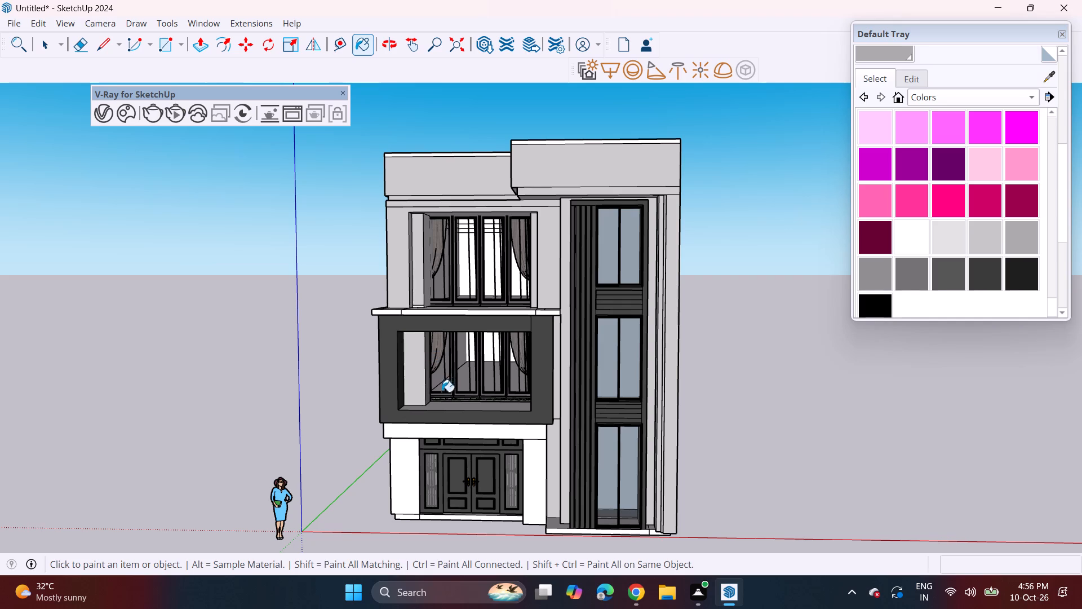
Move the entrance door unit slightly by its upper corner, snapping it to the corner of the doorway opening.
{"action": "middle_click_drag", "start_coordinate": [458, 383], "coordinate": [473, 373]}
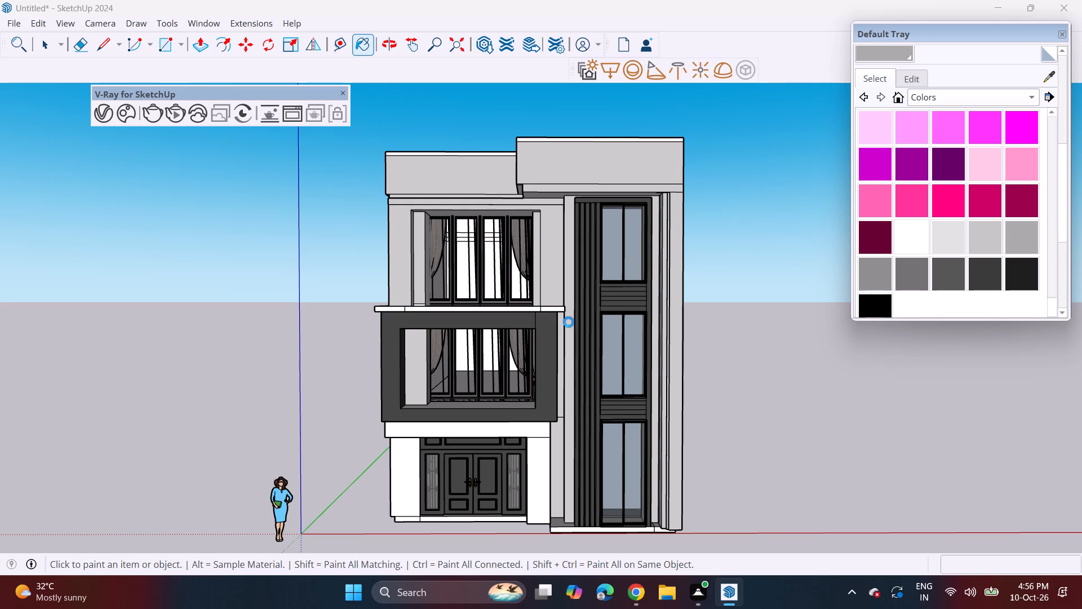
{"action": "middle_click_drag", "start_coordinate": [467, 528], "coordinate": [283, 474]}
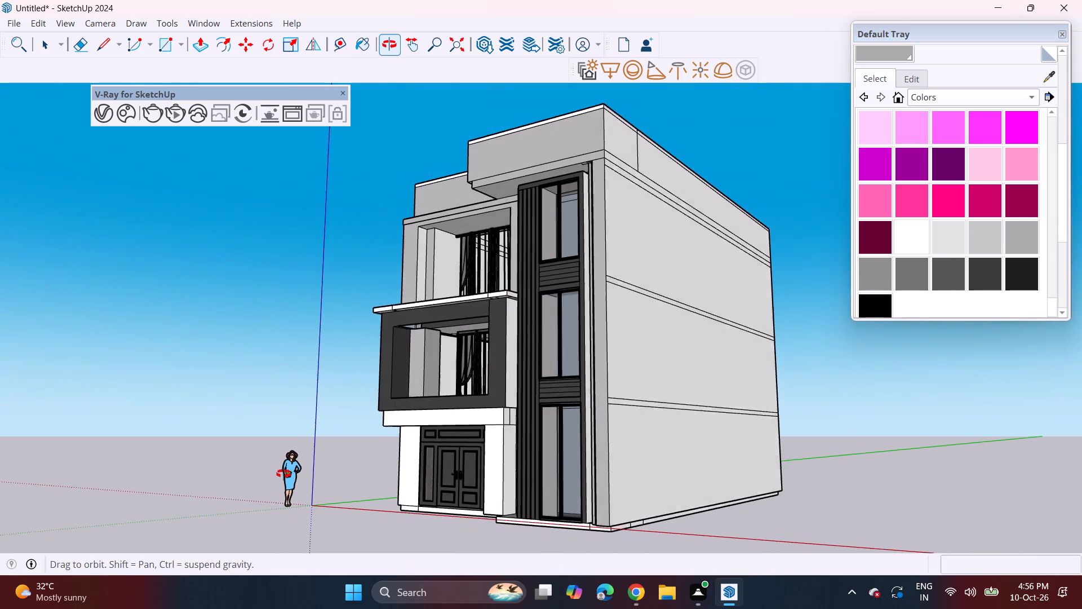
{"action": "middle_click_drag", "start_coordinate": [283, 474], "coordinate": [276, 474]}
{"action": "scroll", "coordinate": [410, 523], "scroll_direction": "up", "scroll_amount": 4}
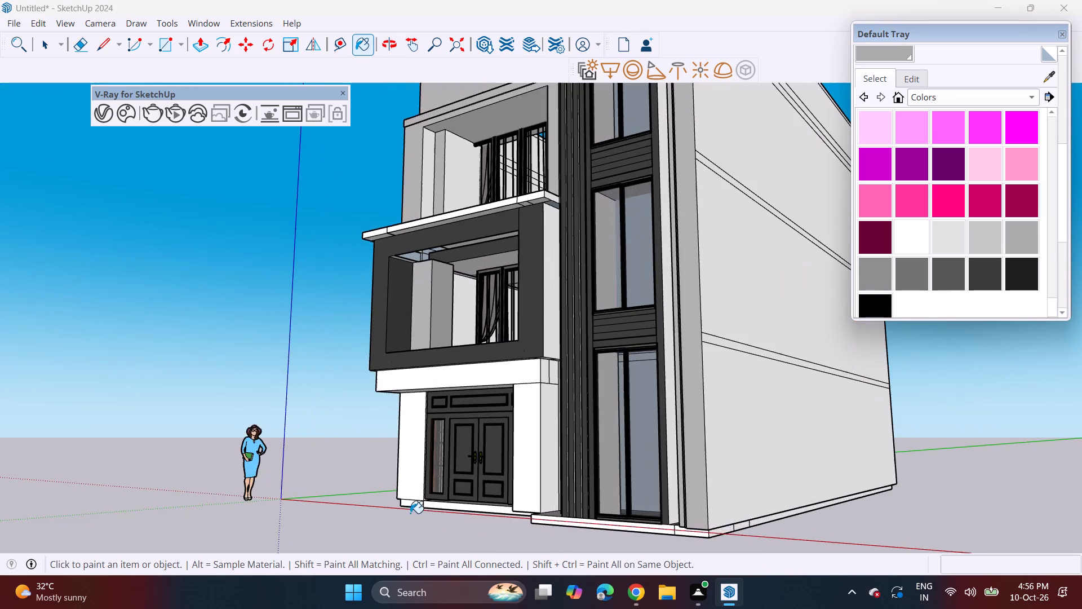
{"action": "scroll", "coordinate": [477, 448], "scroll_direction": "up", "scroll_amount": 7}
{"action": "middle_click_drag", "start_coordinate": [468, 502], "coordinate": [607, 530]}
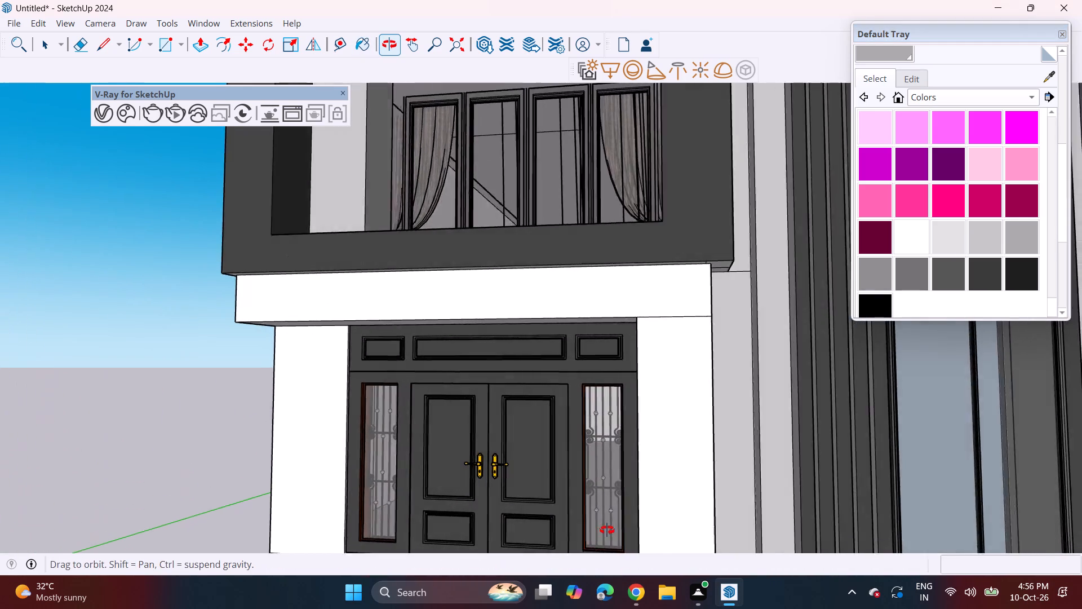
{"action": "middle_click_drag", "start_coordinate": [607, 530], "coordinate": [641, 532]}
{"action": "scroll", "coordinate": [526, 531], "scroll_direction": "down", "scroll_amount": 4}
{"action": "key", "text": "space"}
{"action": "left_click", "coordinate": [542, 498]}
{"action": "middle_click_drag", "start_coordinate": [559, 501], "coordinate": [564, 498], "text": "shift"}
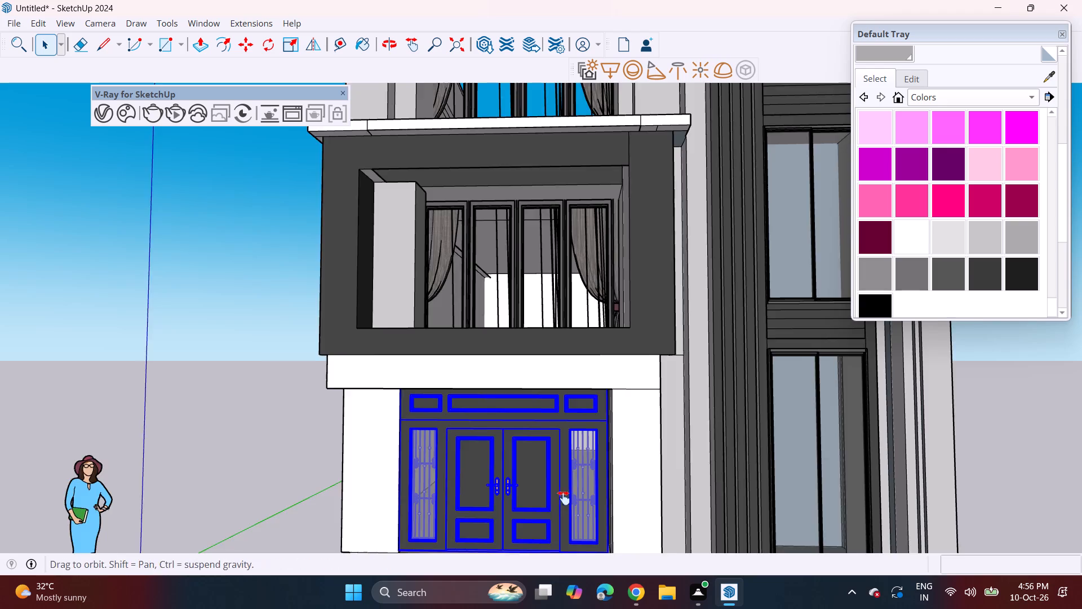
{"action": "middle_click_drag", "start_coordinate": [564, 498], "coordinate": [586, 441], "text": "shift"}
{"action": "middle_click_drag", "start_coordinate": [594, 442], "coordinate": [654, 442]}
{"action": "key", "text": "m"}
{"action": "middle_click_drag", "start_coordinate": [626, 366], "coordinate": [628, 365]}
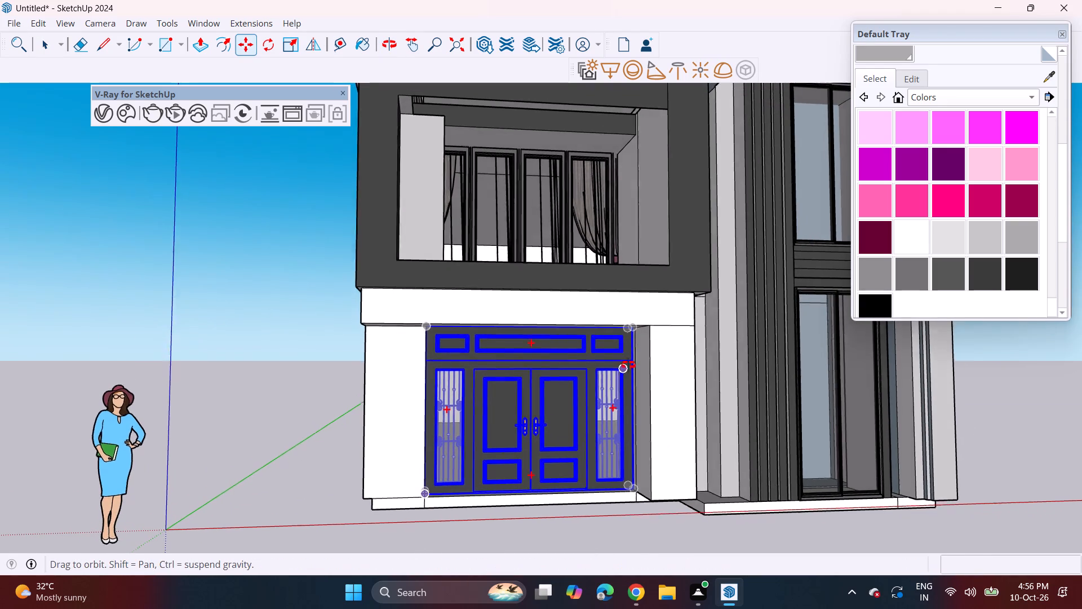
{"action": "middle_click_drag", "start_coordinate": [628, 365], "coordinate": [648, 314]}
{"action": "left_click", "coordinate": [633, 321]}
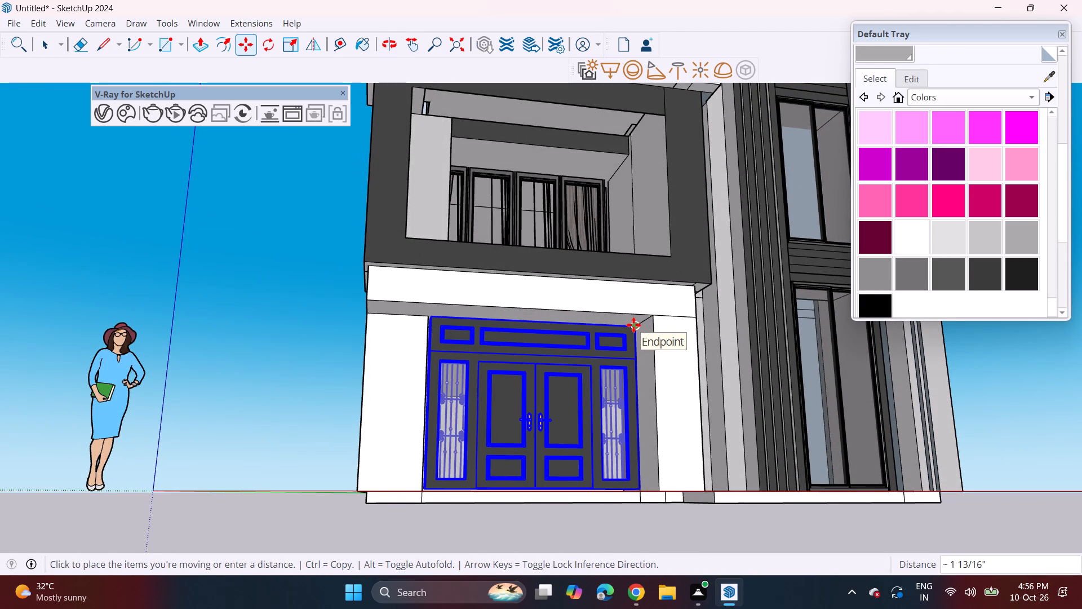
{"action": "double_click", "coordinate": [632, 327]}
Pull the front face of the pillar left of the entrance door forward, flush with the beam above.
{"action": "middle_click_drag", "start_coordinate": [457, 452], "coordinate": [356, 515]}
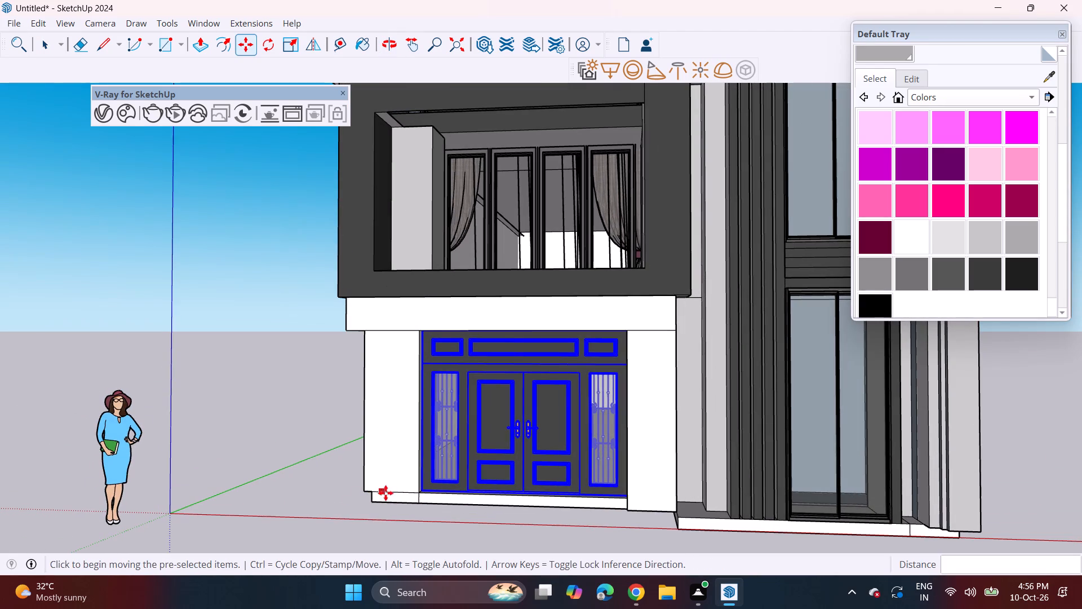
{"action": "key", "text": "p"}
{"action": "left_click", "coordinate": [401, 476]}
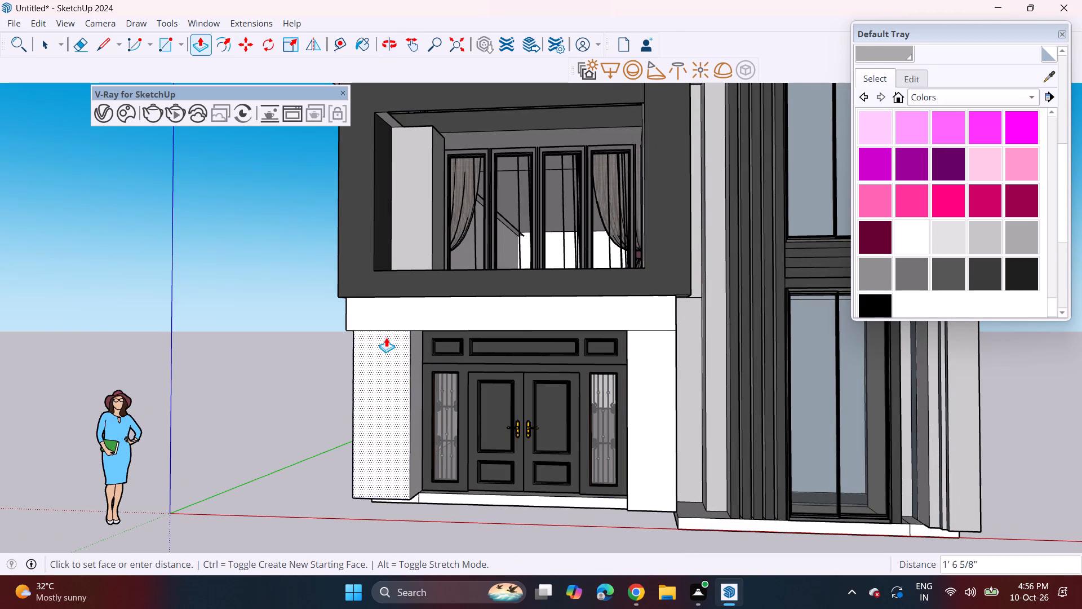
{"action": "left_click", "coordinate": [390, 321]}
Pull the front face of the landing below the entrance door forward 2' 6 15/16", flush with the pillar.
{"action": "middle_click_drag", "start_coordinate": [467, 510], "coordinate": [533, 473]}
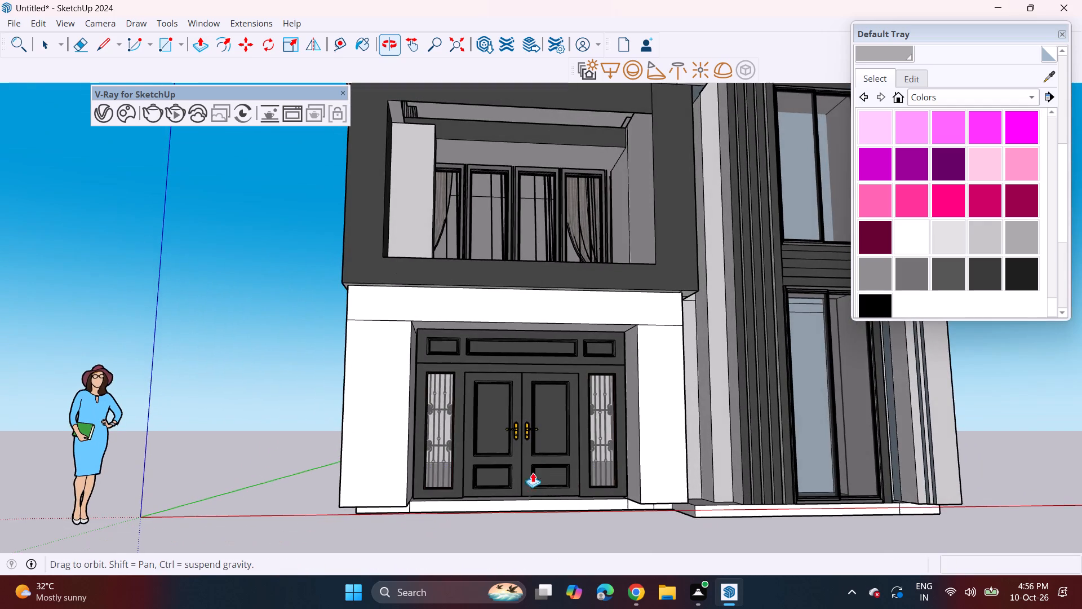
{"action": "middle_click_drag", "start_coordinate": [533, 473], "coordinate": [534, 470]}
{"action": "left_click", "coordinate": [516, 507]}
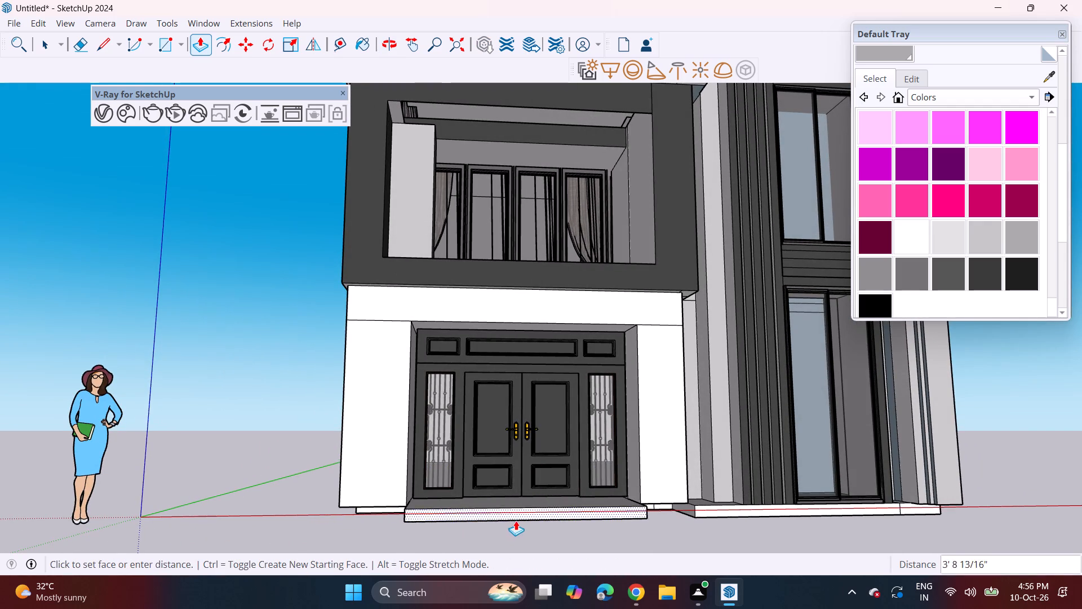
{"action": "left_click", "coordinate": [401, 507]}
Extrude the landing's underside downward as three stacked layers with new starting faces, the first 5 1/16" thick.
{"action": "middle_click_drag", "start_coordinate": [522, 531], "coordinate": [525, 510]}
{"action": "middle_click_drag", "start_coordinate": [521, 505], "coordinate": [512, 381], "text": "shift"}
{"action": "middle_click_drag", "start_coordinate": [511, 377], "coordinate": [532, 359]}
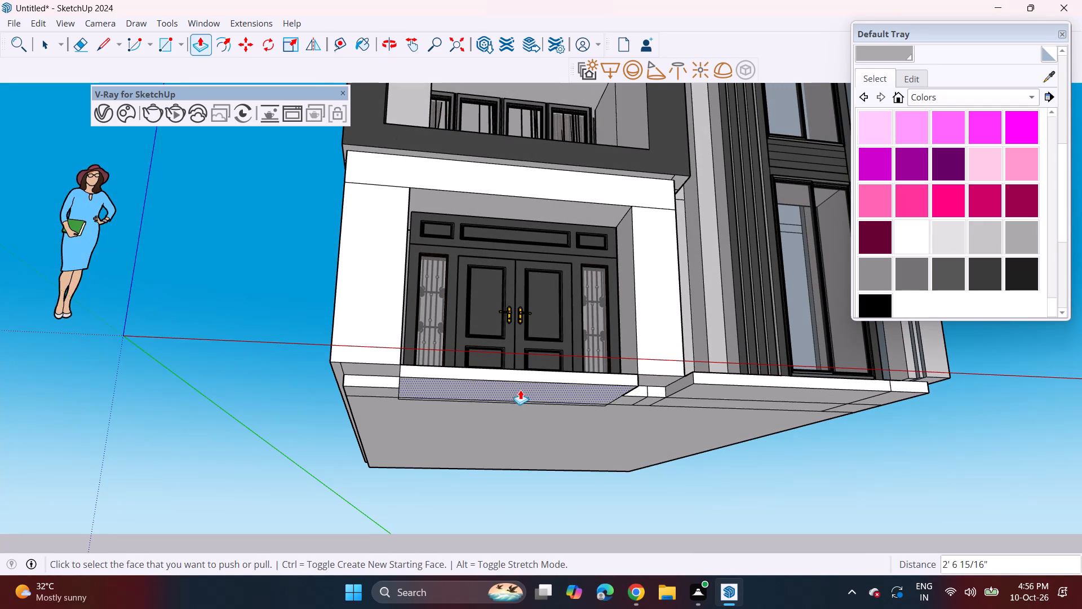
{"action": "left_click", "coordinate": [522, 388]}
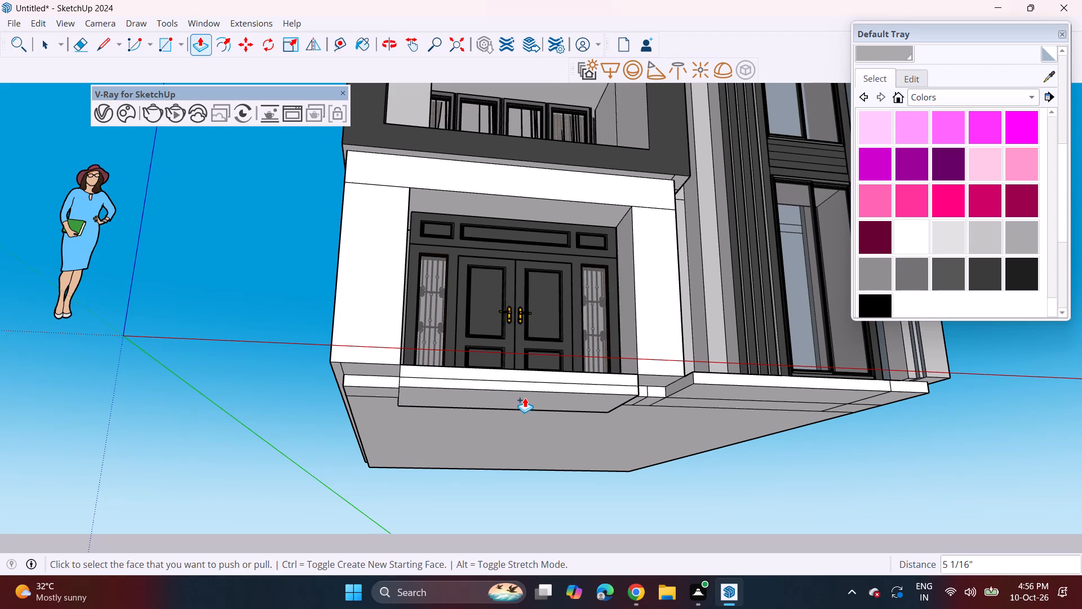
{"action": "double_click", "coordinate": [525, 398]}
{"action": "left_click", "coordinate": [521, 406]}
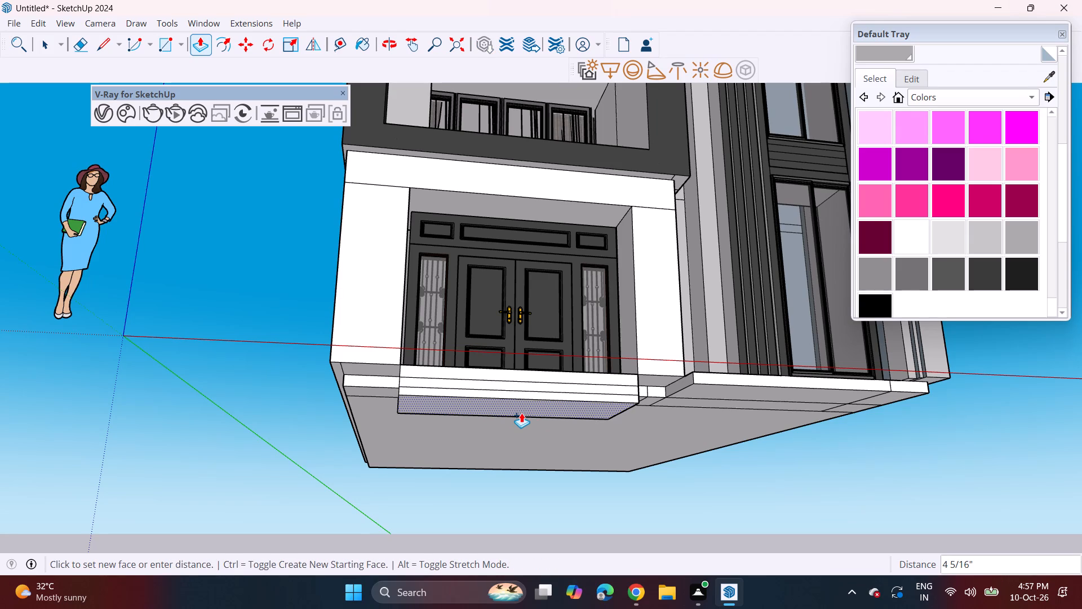
{"action": "left_click", "coordinate": [521, 415]}
{"action": "left_click", "coordinate": [523, 411]}
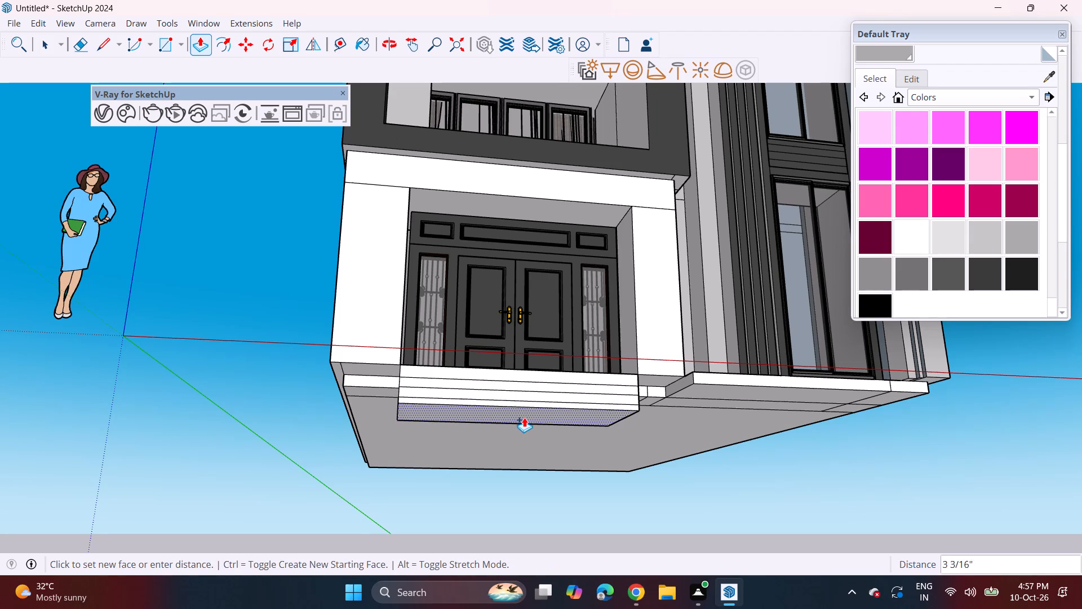
{"action": "left_click", "coordinate": [525, 419]}
Pull the three layers below the landing forward about 3', 2' 4" and 1' 6", from bottom to top, to form the entrance steps.
{"action": "middle_click_drag", "start_coordinate": [592, 438], "coordinate": [529, 534]}
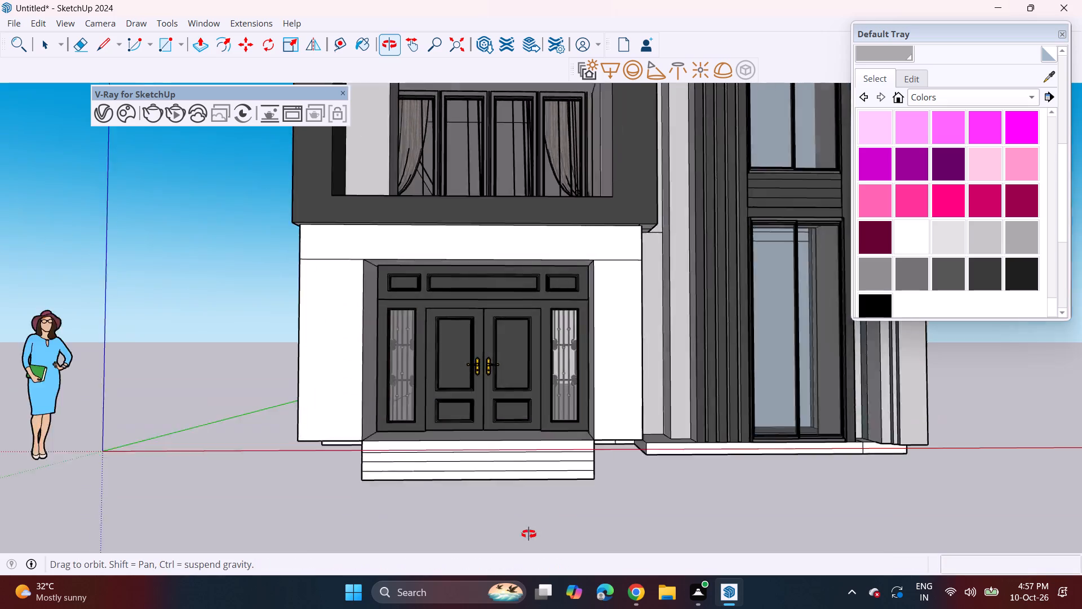
{"action": "middle_click_drag", "start_coordinate": [529, 534], "coordinate": [514, 577]}
{"action": "middle_click_drag", "start_coordinate": [529, 505], "coordinate": [568, 363]}
{"action": "middle_click_drag", "start_coordinate": [561, 377], "coordinate": [534, 427]}
{"action": "scroll", "coordinate": [546, 408], "scroll_direction": "up", "scroll_amount": 2}
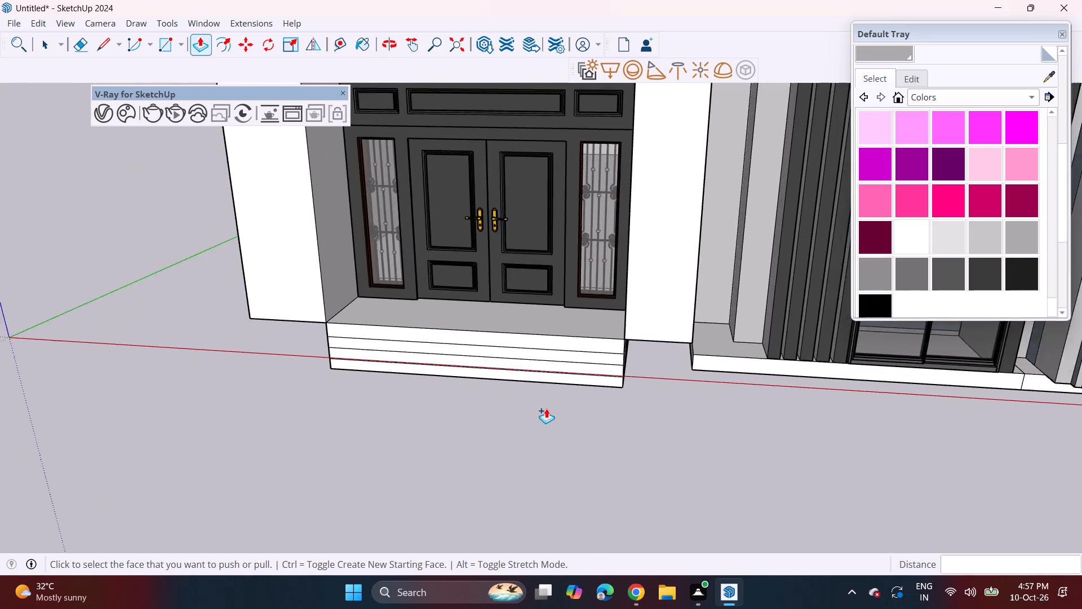
{"action": "scroll", "coordinate": [546, 408], "scroll_direction": "up", "scroll_amount": 7}
{"action": "left_click", "coordinate": [577, 375]}
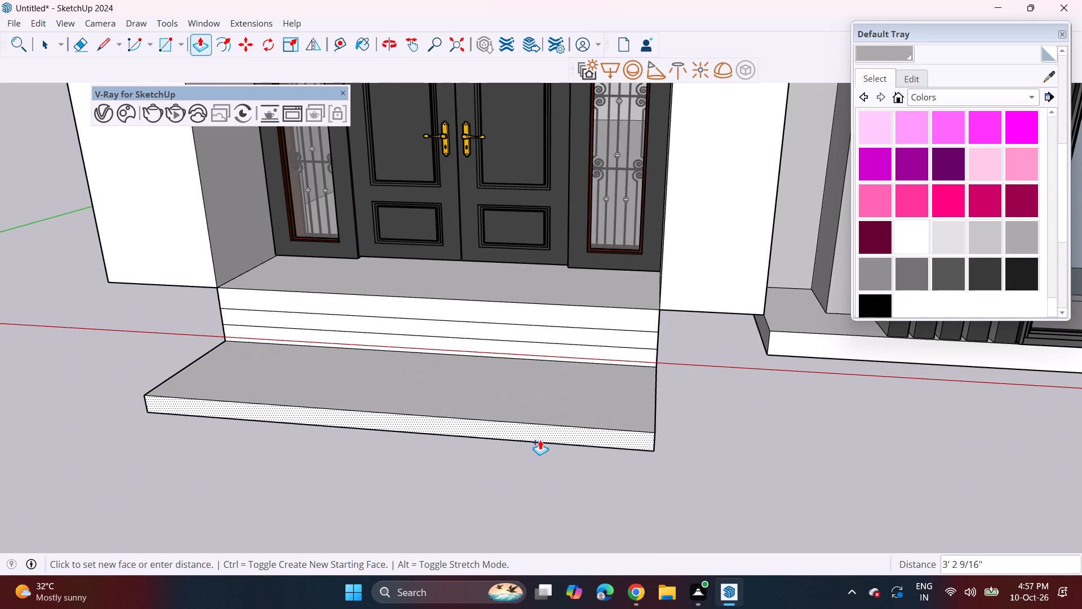
{"action": "left_click", "coordinate": [540, 440]}
{"action": "left_click", "coordinate": [601, 353]}
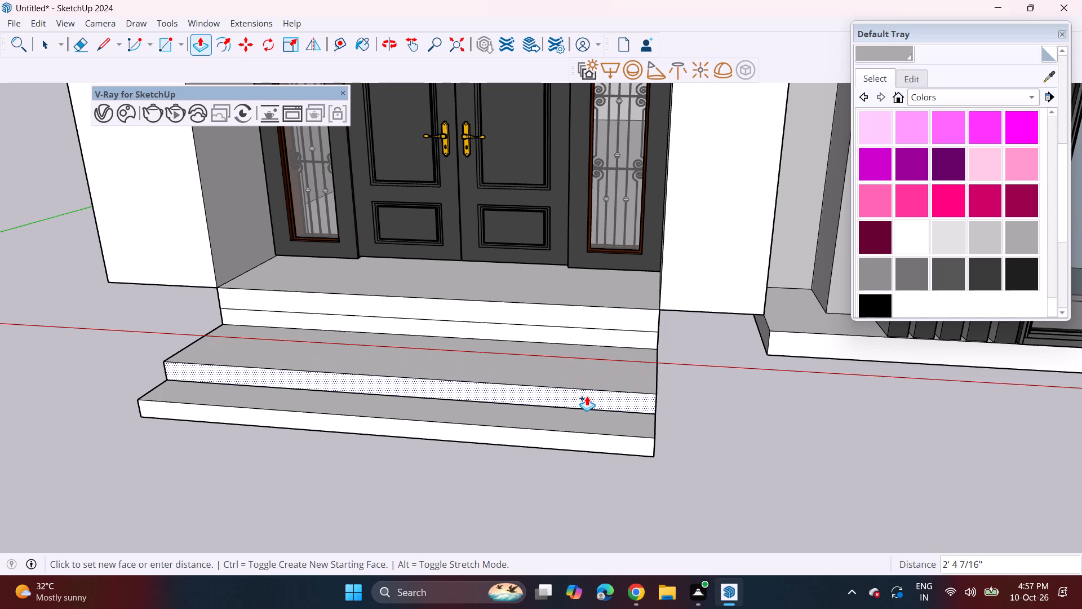
{"action": "left_click", "coordinate": [583, 395]}
{"action": "double_click", "coordinate": [617, 338]}
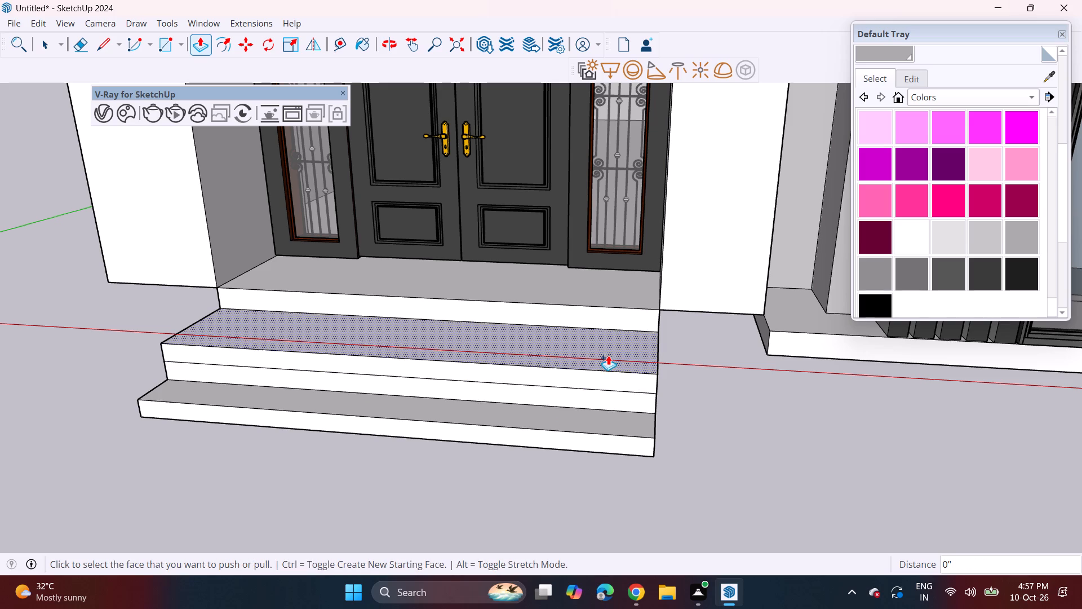
{"action": "key", "text": "ctrl+z"}
{"action": "left_click", "coordinate": [617, 341]}
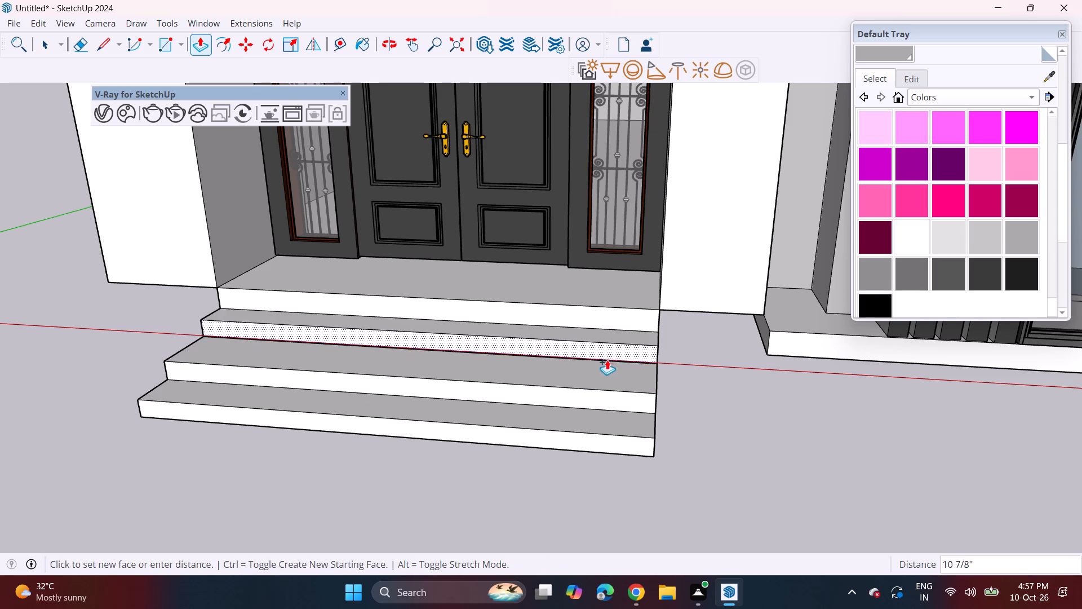
{"action": "left_click", "coordinate": [606, 365]}
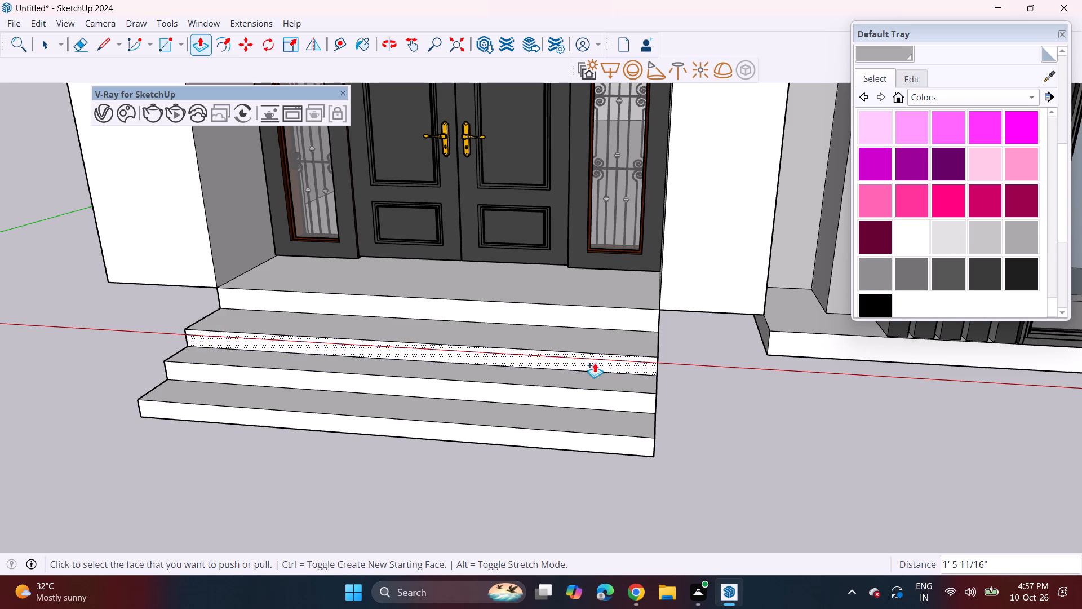
Erase the leftover edges between the stacked layers on the side face of the entrance stairs.
{"action": "middle_click_drag", "start_coordinate": [614, 436], "coordinate": [572, 425]}
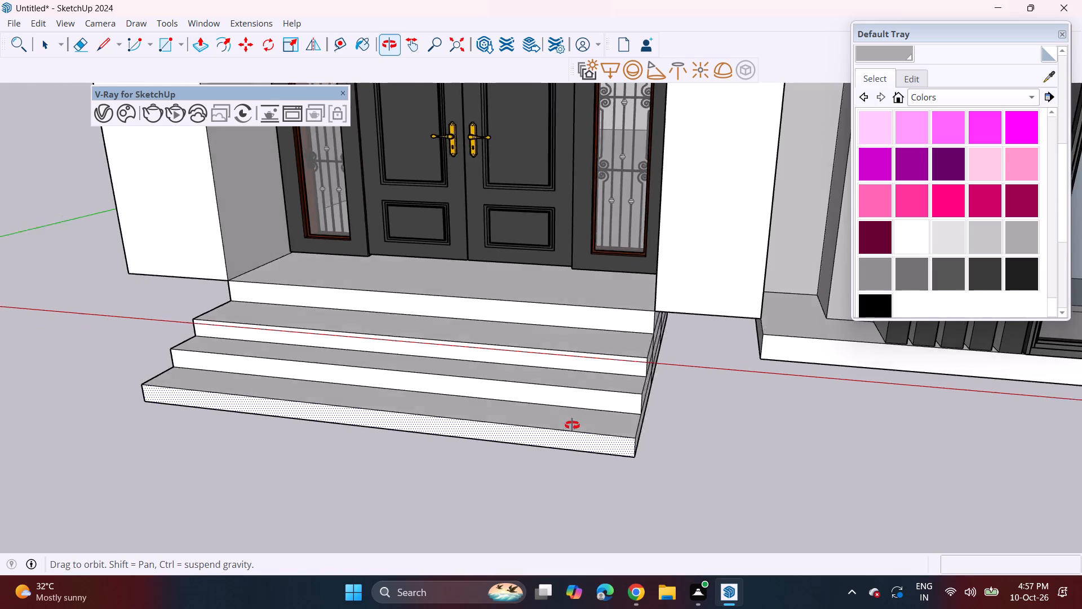
{"action": "middle_click_drag", "start_coordinate": [572, 425], "coordinate": [512, 339]}
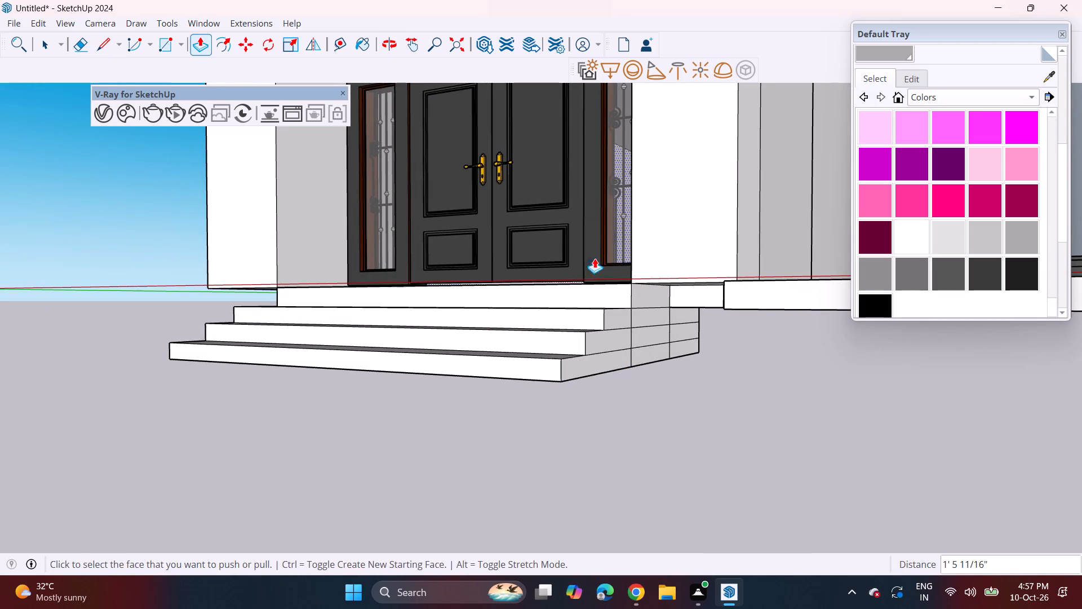
{"action": "left_click", "coordinate": [72, 43]}
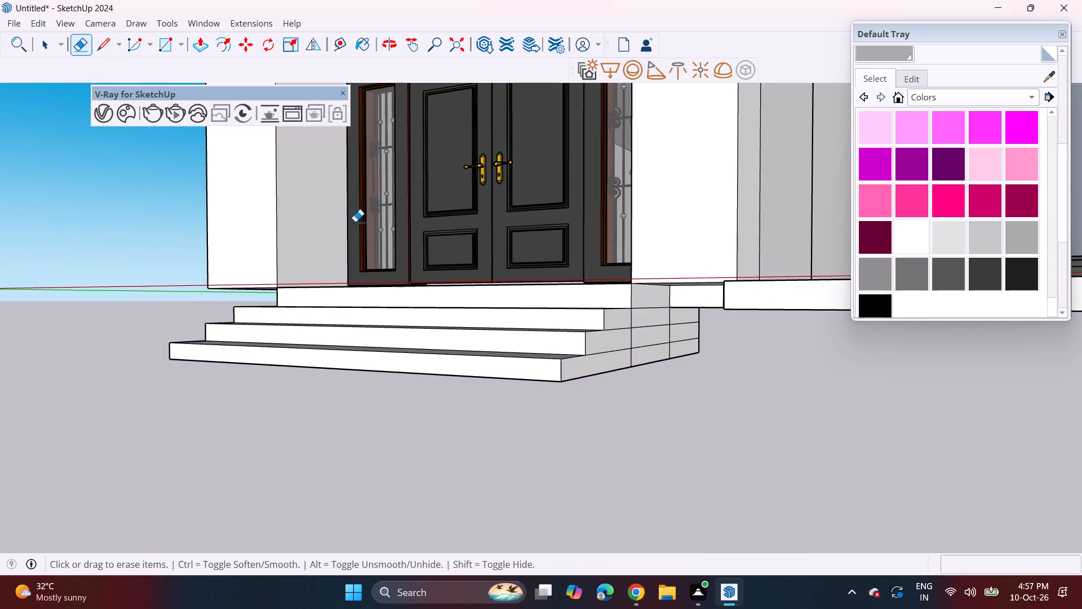
{"action": "left_click_drag", "start_coordinate": [625, 338], "coordinate": [619, 351]}
{"action": "left_click", "coordinate": [619, 352]}
{"action": "left_click_drag", "start_coordinate": [640, 331], "coordinate": [636, 346]}
{"action": "left_click_drag", "start_coordinate": [639, 328], "coordinate": [643, 333]}
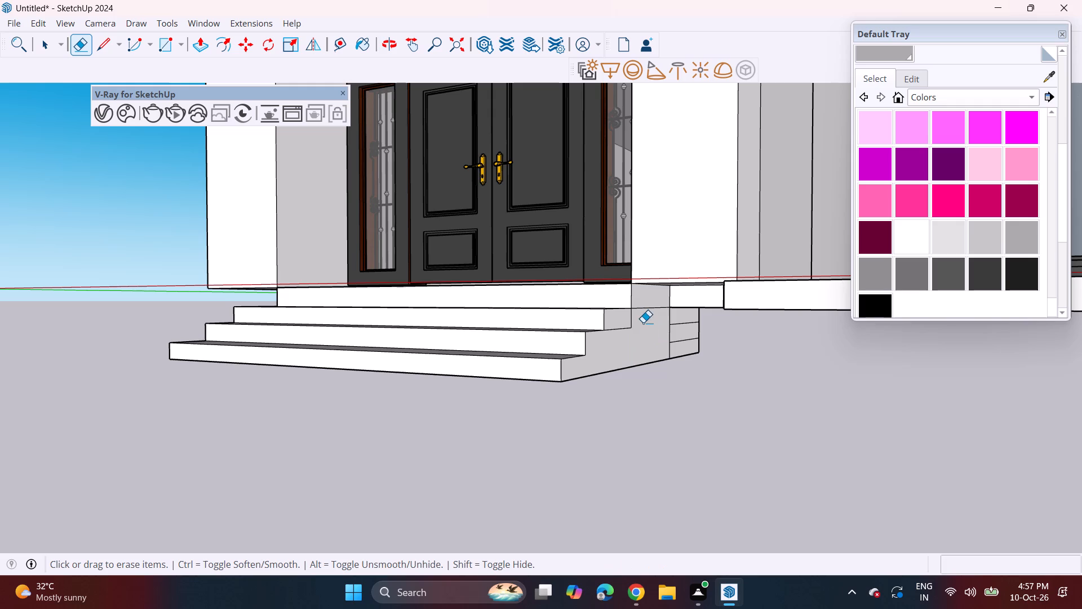
{"action": "left_click_drag", "start_coordinate": [644, 326], "coordinate": [663, 329]}
{"action": "left_click_drag", "start_coordinate": [671, 327], "coordinate": [673, 332]}
{"action": "left_click_drag", "start_coordinate": [676, 330], "coordinate": [684, 324]}
{"action": "left_click_drag", "start_coordinate": [688, 322], "coordinate": [688, 333]}
{"action": "left_click_drag", "start_coordinate": [685, 334], "coordinate": [682, 343]}
{"action": "left_click_drag", "start_coordinate": [679, 329], "coordinate": [676, 339]}
{"action": "left_click", "coordinate": [673, 336]}
{"action": "left_click_drag", "start_coordinate": [666, 323], "coordinate": [671, 323]}
{"action": "left_click", "coordinate": [671, 322]}
{"action": "left_click_drag", "start_coordinate": [657, 306], "coordinate": [653, 320]}
{"action": "left_click_drag", "start_coordinate": [631, 319], "coordinate": [627, 333]}
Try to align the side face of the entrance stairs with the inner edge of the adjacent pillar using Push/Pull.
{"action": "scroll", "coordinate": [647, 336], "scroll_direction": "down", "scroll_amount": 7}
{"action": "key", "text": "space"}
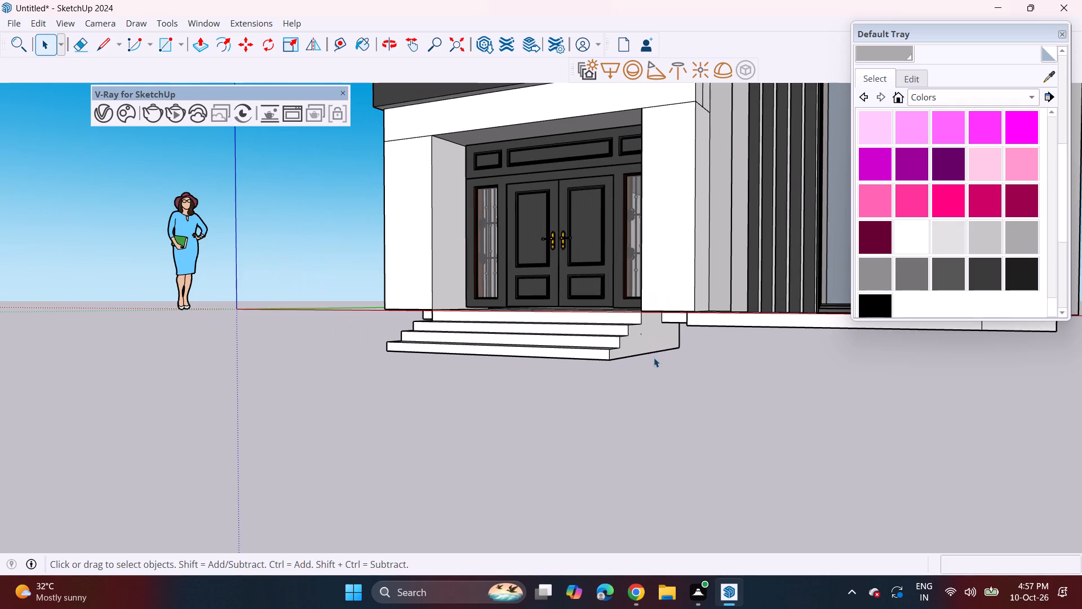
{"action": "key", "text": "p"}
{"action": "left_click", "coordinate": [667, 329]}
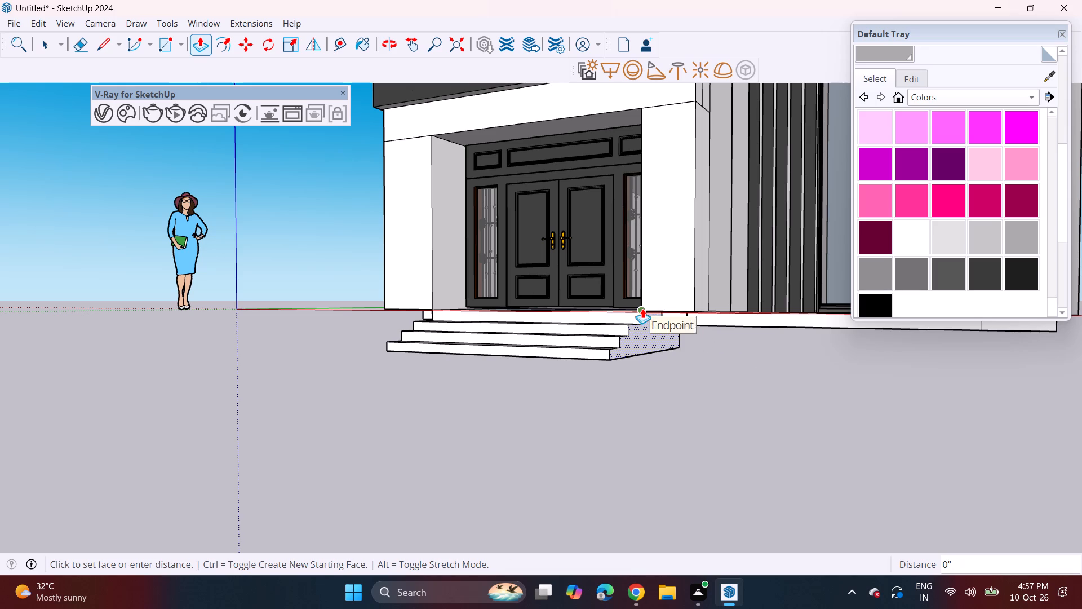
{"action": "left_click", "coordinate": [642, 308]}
Push the side face of the entrance stairs inward 1' 3 3/16" to the inner edge of the adjacent pillar.
{"action": "middle_click_drag", "start_coordinate": [652, 362], "coordinate": [683, 381]}
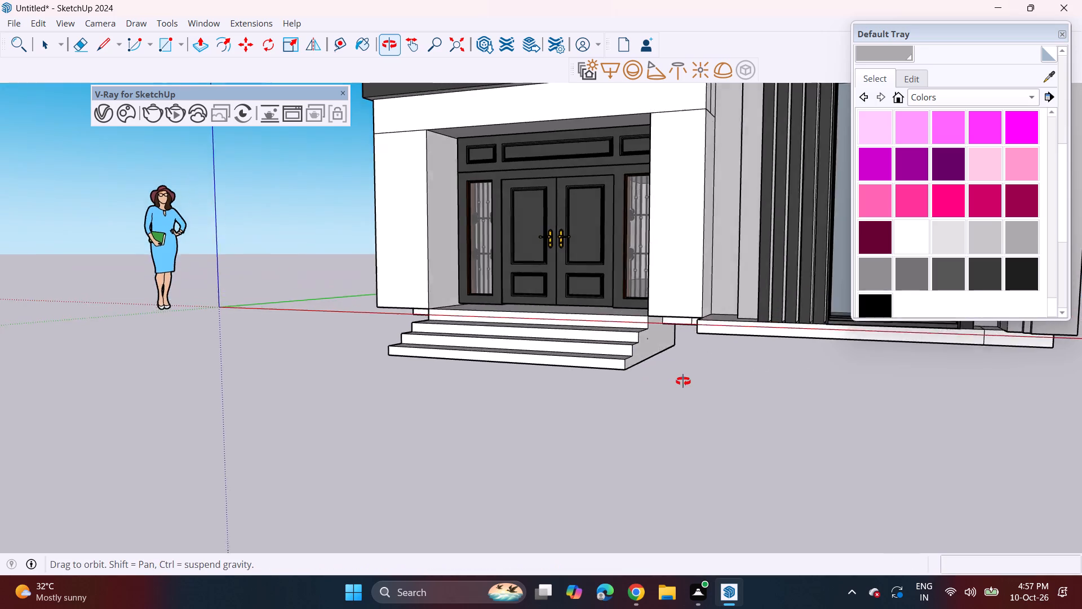
{"action": "middle_click_drag", "start_coordinate": [683, 381], "coordinate": [759, 246]}
{"action": "left_click", "coordinate": [716, 342]}
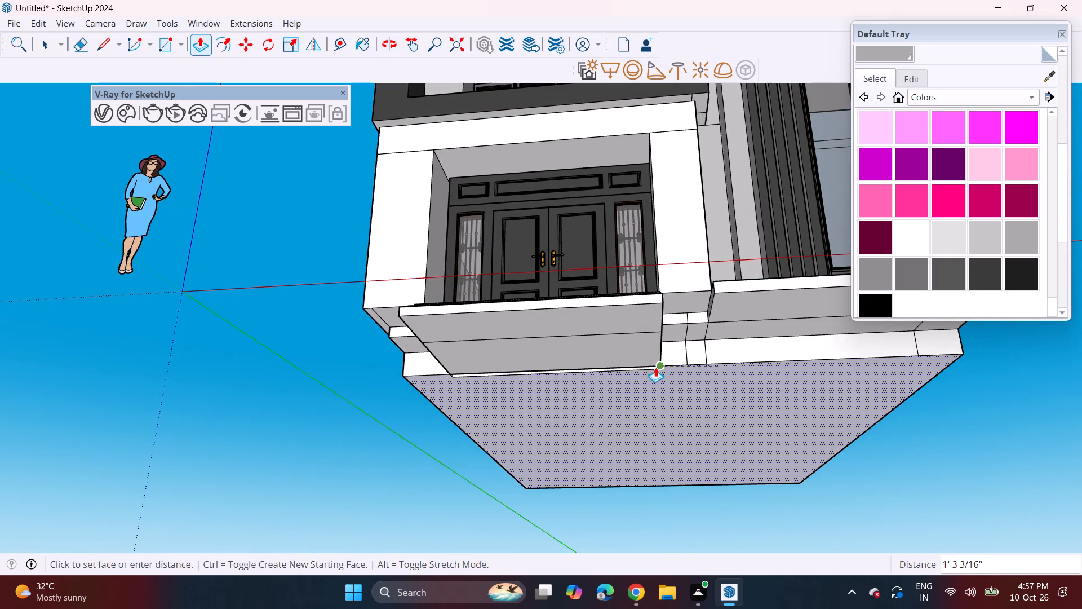
{"action": "left_click", "coordinate": [655, 365]}
Repeat the 1' 3 3/16" Push/Pull on the undersides of the window-tower base and the base sections below the adjacent pillar.
{"action": "double_click", "coordinate": [746, 312]}
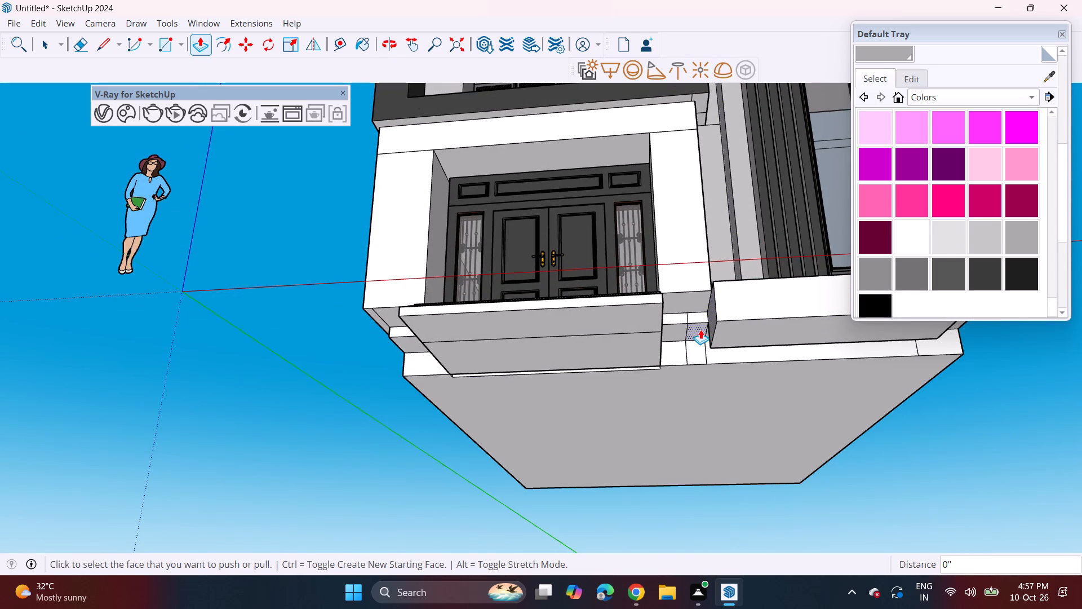
{"action": "double_click", "coordinate": [696, 330]}
{"action": "double_click", "coordinate": [680, 333]}
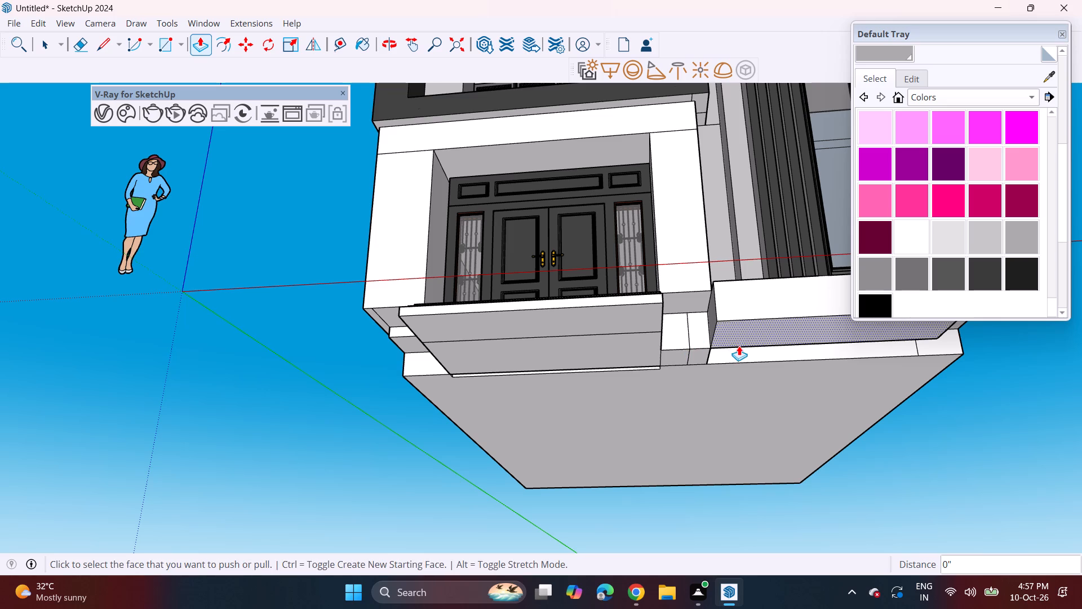
{"action": "double_click", "coordinate": [740, 346]}
{"action": "middle_click_drag", "start_coordinate": [743, 350], "coordinate": [730, 466]}
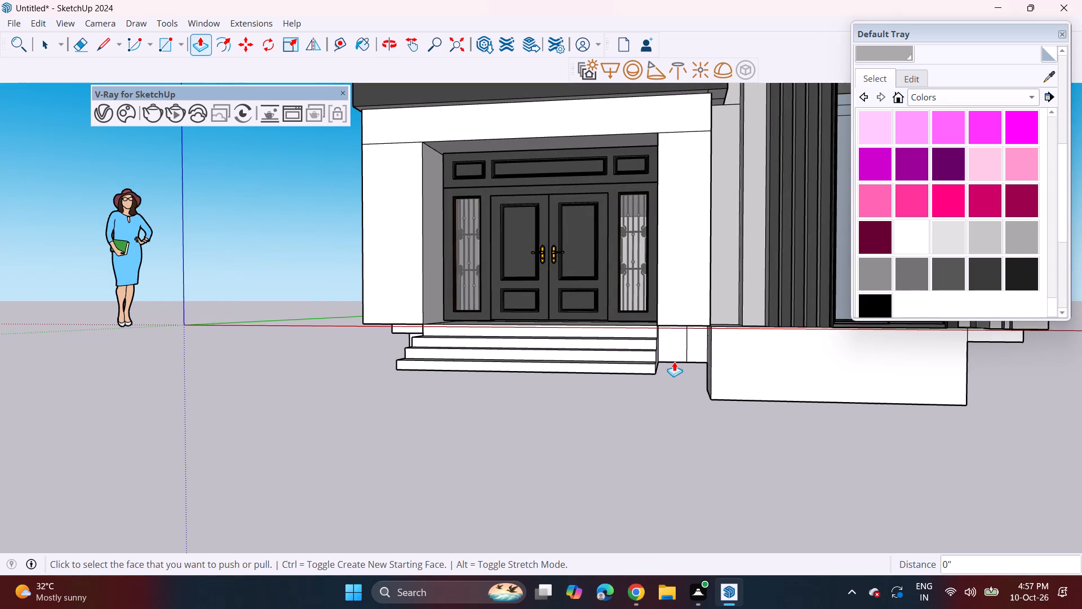
Pull the two front faces of the base below the pillar beside the window tower forward 2' 6 15/16".
{"action": "left_click", "coordinate": [675, 356]}
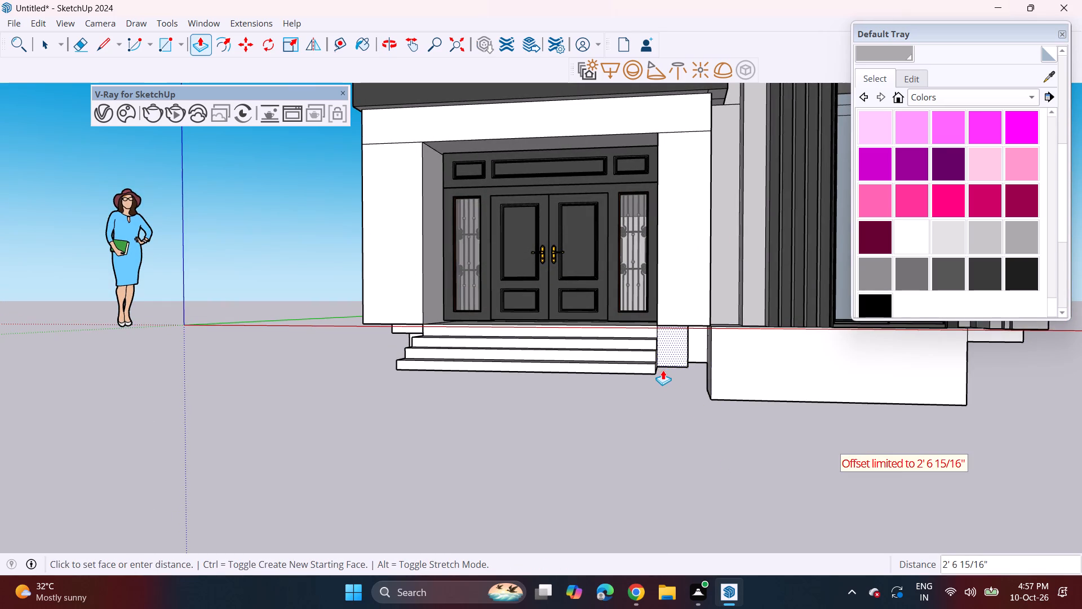
{"action": "left_click", "coordinate": [673, 365]}
{"action": "double_click", "coordinate": [702, 334]}
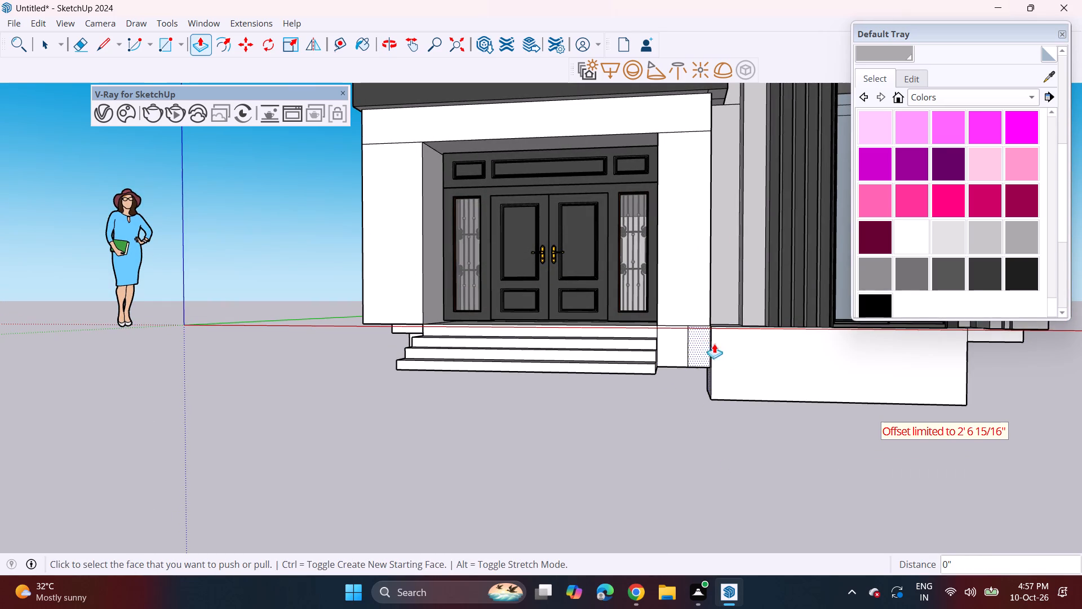
Pull the base below the pillar on the other side of the entrance forward 5' 9 5/16" and adjust the strip above it.
{"action": "middle_click_drag", "start_coordinate": [194, 333], "coordinate": [467, 311]}
{"action": "left_click", "coordinate": [385, 345]}
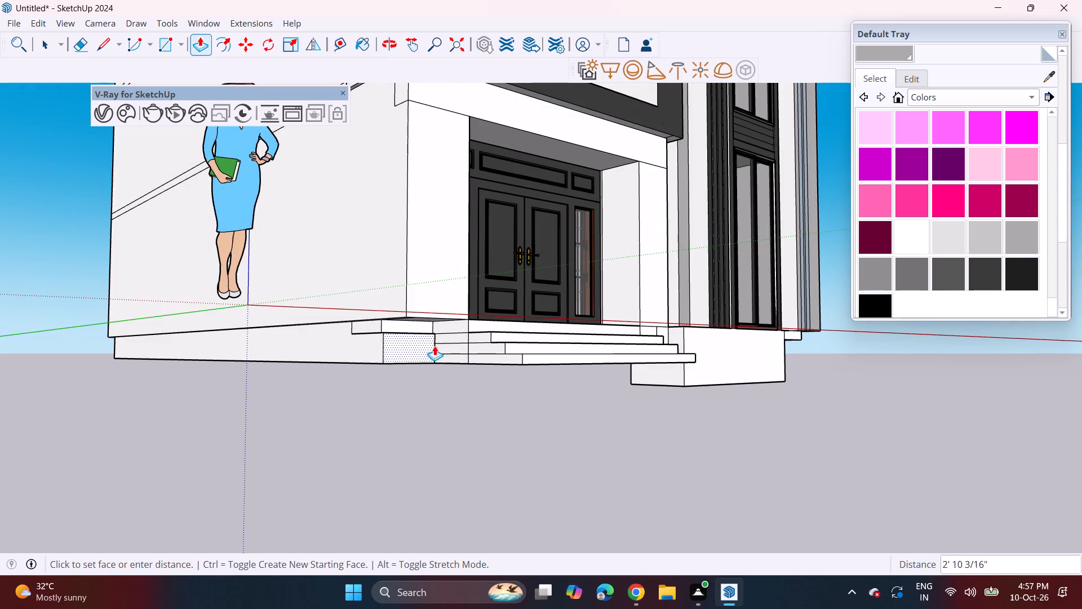
{"action": "left_click", "coordinate": [462, 354]}
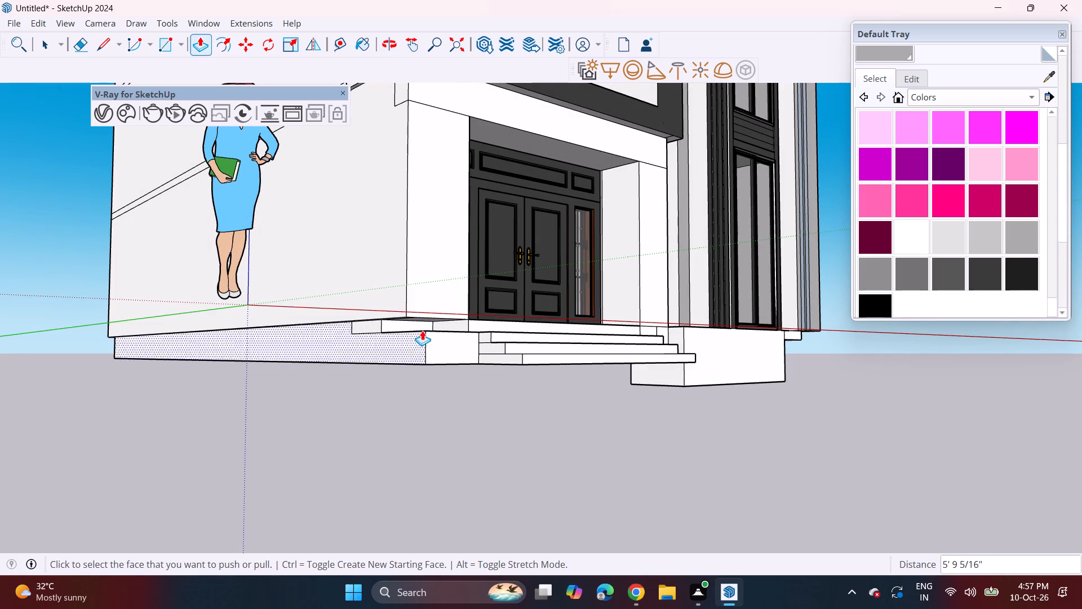
{"action": "triple_click", "coordinate": [420, 327]}
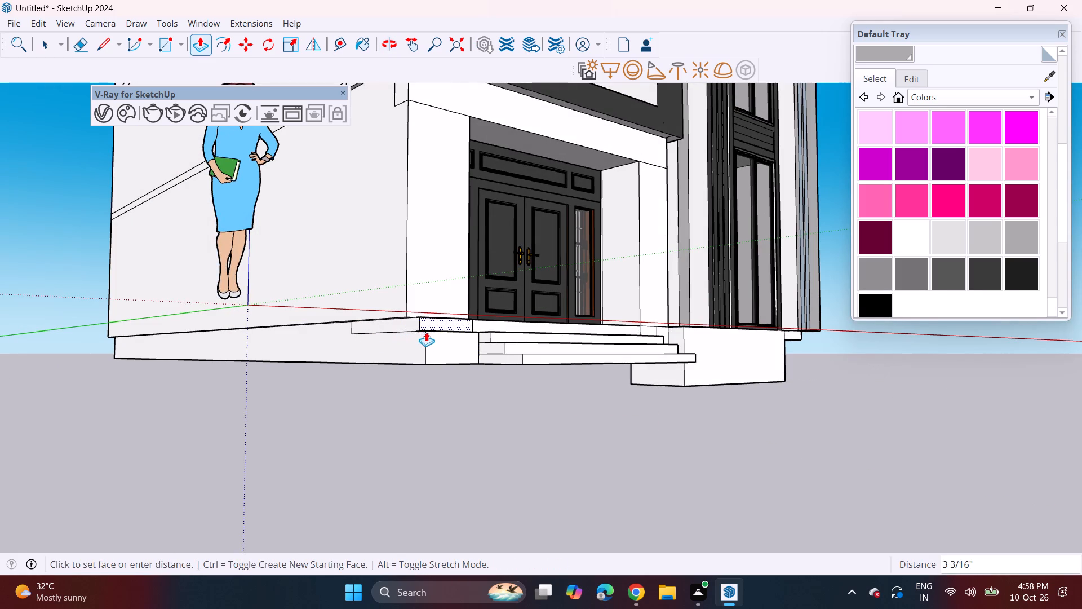
{"action": "double_click", "coordinate": [431, 337]}
Raise the underside of the window-tower base by 1' 3 3/16", and by a further 1 3/4", to line up with the pillar base.
{"action": "middle_click_drag", "start_coordinate": [547, 352], "coordinate": [332, 393]}
{"action": "middle_click_drag", "start_coordinate": [622, 384], "coordinate": [607, 370]}
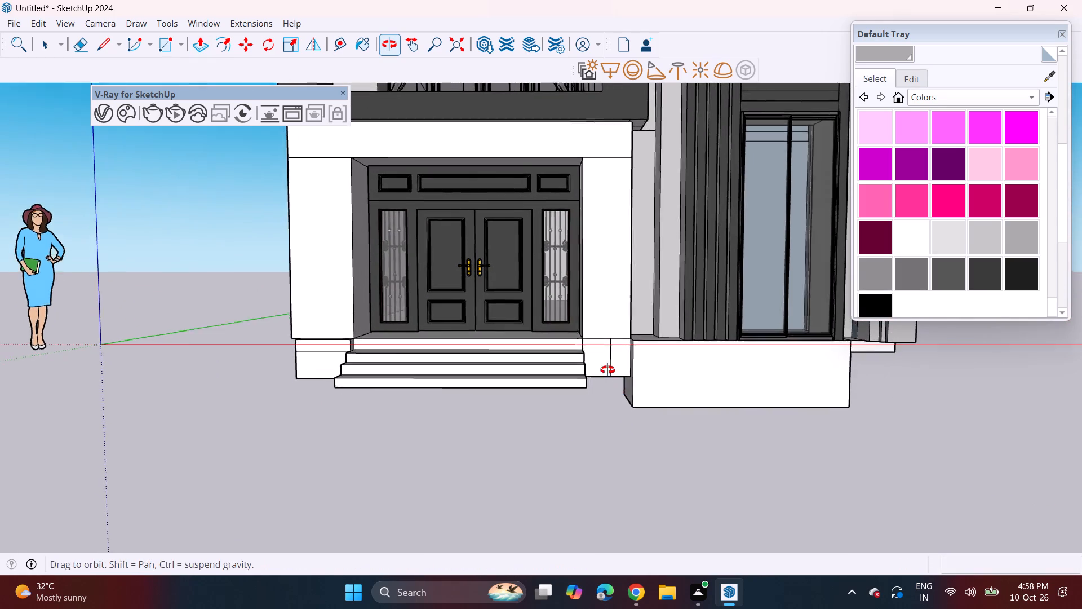
{"action": "middle_click_drag", "start_coordinate": [607, 370], "coordinate": [589, 361]}
{"action": "middle_click_drag", "start_coordinate": [675, 408], "coordinate": [662, 245]}
{"action": "left_click", "coordinate": [695, 361]}
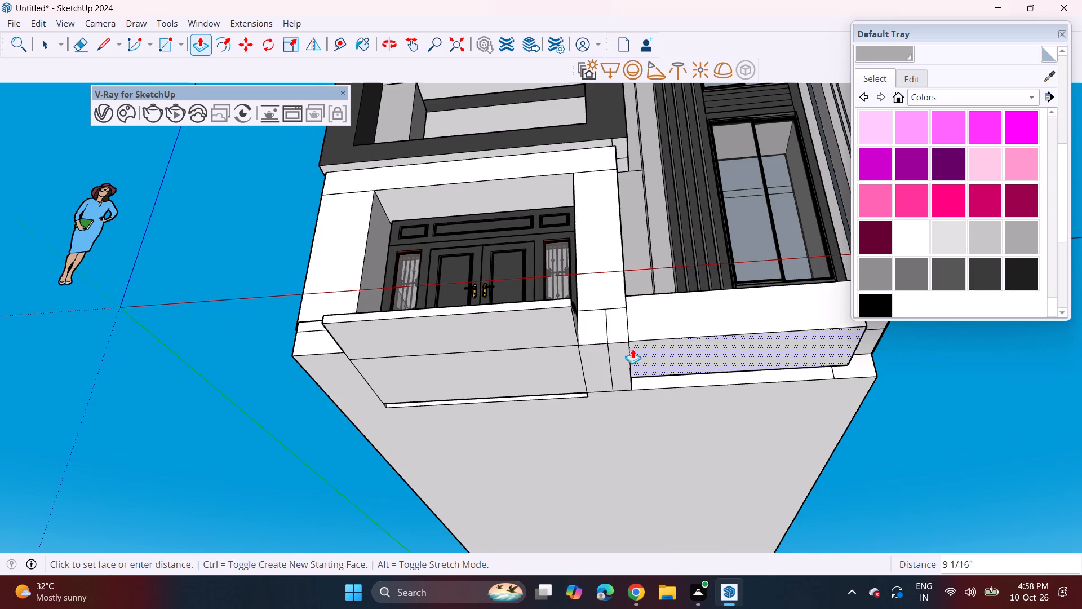
{"action": "left_click", "coordinate": [623, 345]}
{"action": "middle_click_drag", "start_coordinate": [668, 334], "coordinate": [669, 382]}
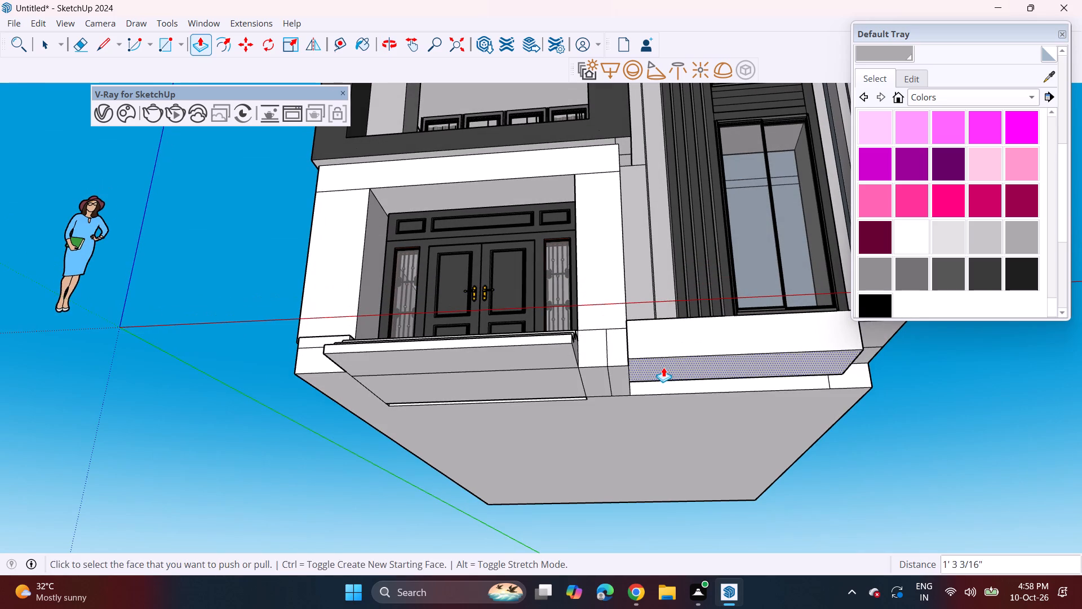
{"action": "left_click", "coordinate": [663, 367]}
{"action": "left_click", "coordinate": [622, 371]}
Pull the outer side face of the window-tower base outward about 2' 1/4" towards the building's corner.
{"action": "middle_click_drag", "start_coordinate": [666, 363], "coordinate": [641, 438]}
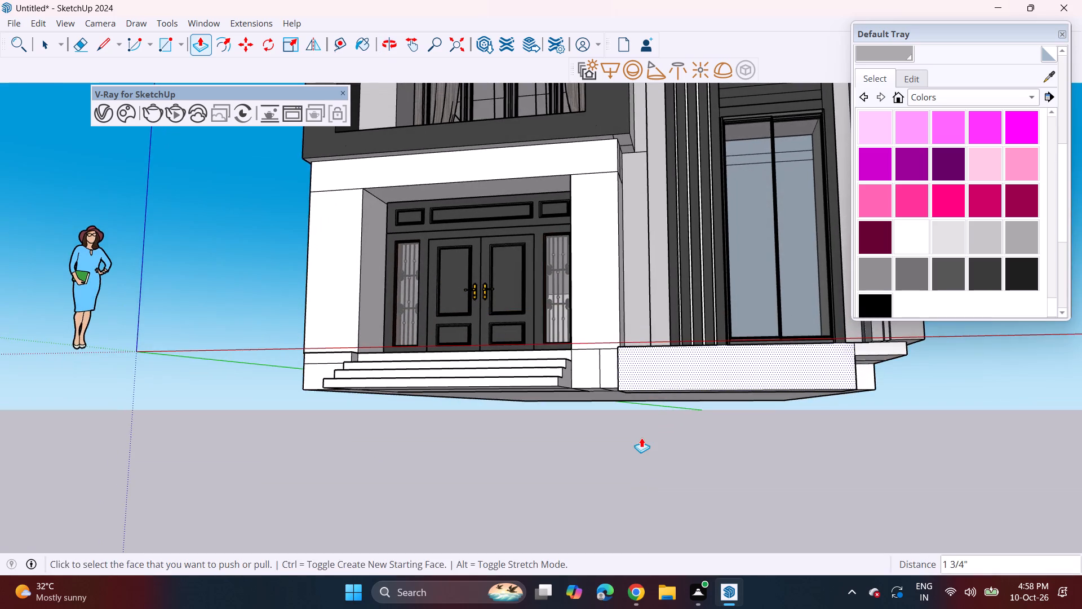
{"action": "middle_click_drag", "start_coordinate": [666, 408], "coordinate": [682, 438]}
{"action": "middle_click_drag", "start_coordinate": [874, 411], "coordinate": [705, 382]}
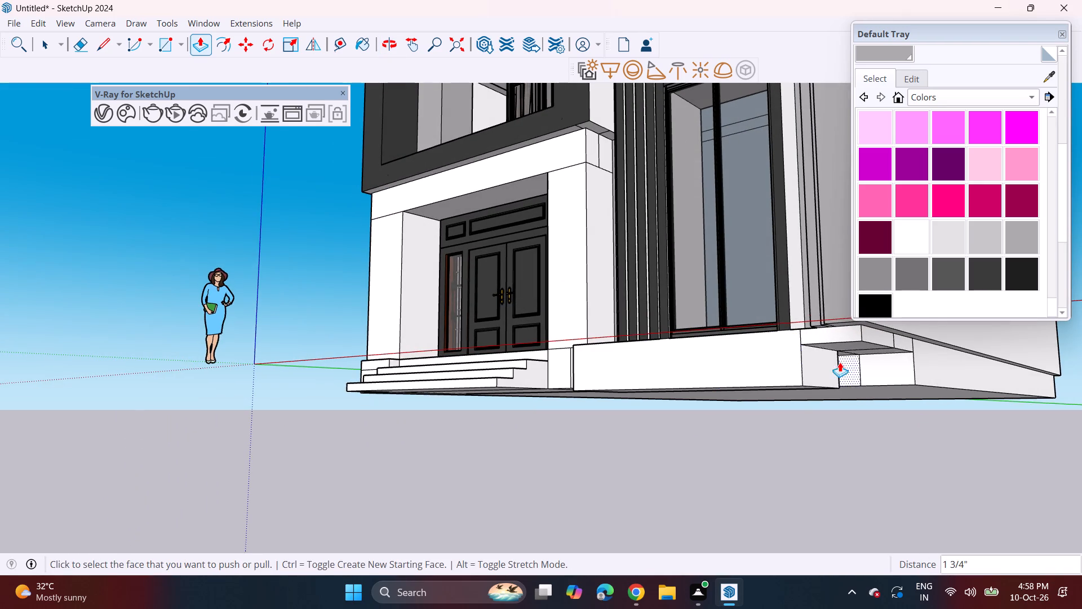
{"action": "left_click", "coordinate": [824, 374]}
{"action": "left_click", "coordinate": [875, 345]}
Examine the whole facade and its new base from the front.
{"action": "middle_click_drag", "start_coordinate": [768, 391], "coordinate": [969, 416]}
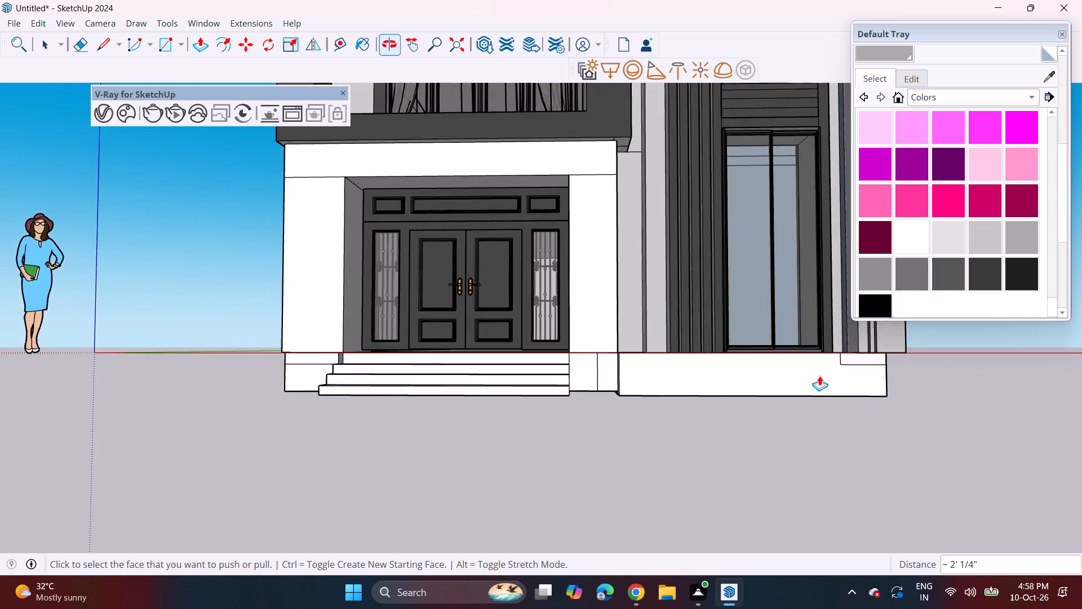
{"action": "scroll", "coordinate": [822, 376], "scroll_direction": "down", "scroll_amount": 3}
{"action": "middle_click_drag", "start_coordinate": [762, 379], "coordinate": [676, 427]}
{"action": "scroll", "coordinate": [660, 420], "scroll_direction": "down", "scroll_amount": 3}
{"action": "middle_click_drag", "start_coordinate": [667, 420], "coordinate": [673, 501], "text": "shift"}
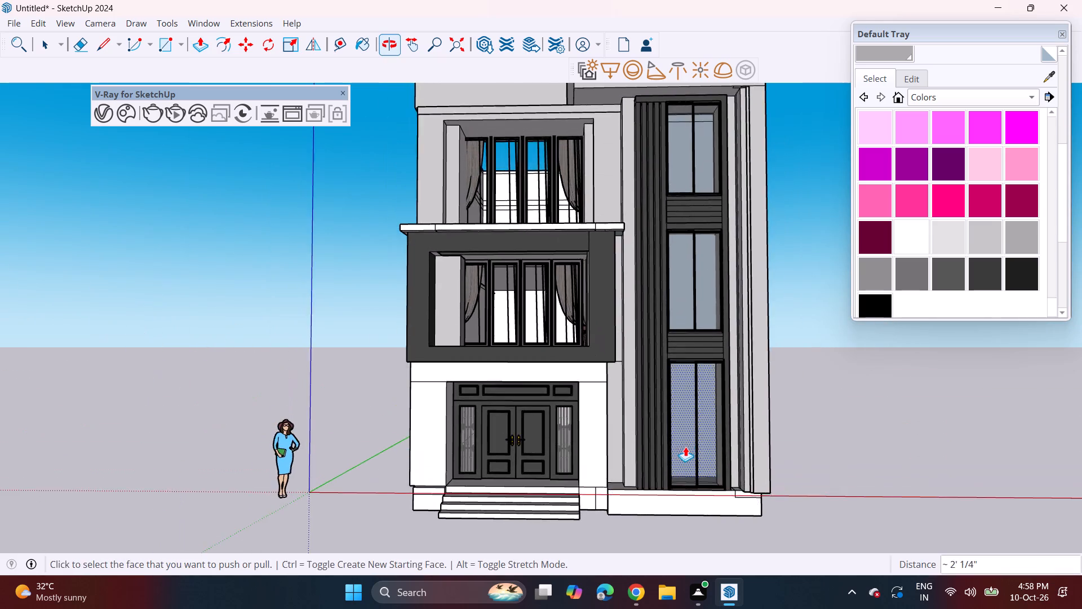
{"action": "scroll", "coordinate": [686, 438], "scroll_direction": "down", "scroll_amount": 2}
{"action": "middle_click_drag", "start_coordinate": [688, 474], "coordinate": [671, 489], "text": "shift"}
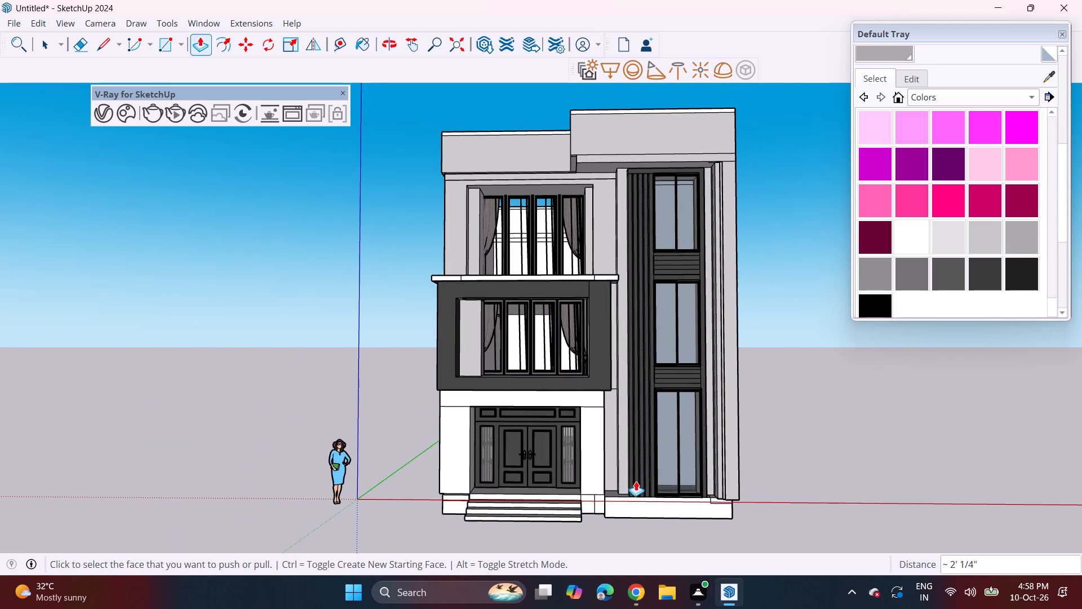
Erase the leftover edges on the bases below both entrance pillars, including the joint line between the tower-side pillar and its base.
{"action": "scroll", "coordinate": [631, 483], "scroll_direction": "up", "scroll_amount": 4}
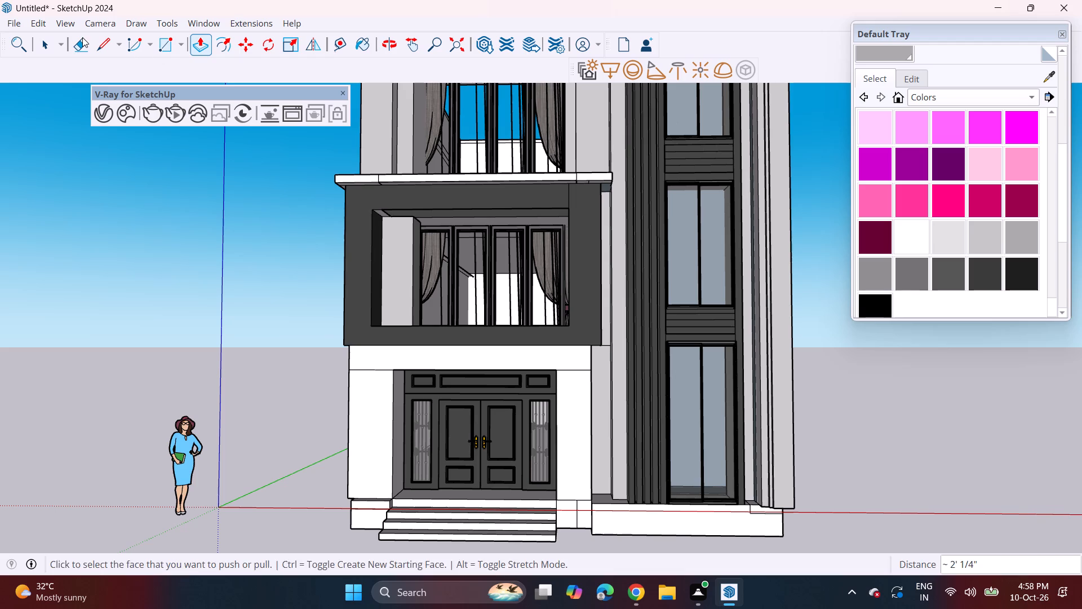
{"action": "left_click_drag", "start_coordinate": [82, 37], "coordinate": [88, 46]}
{"action": "middle_click_drag", "start_coordinate": [611, 412], "coordinate": [653, 329]}
{"action": "scroll", "coordinate": [602, 505], "scroll_direction": "up", "scroll_amount": 7}
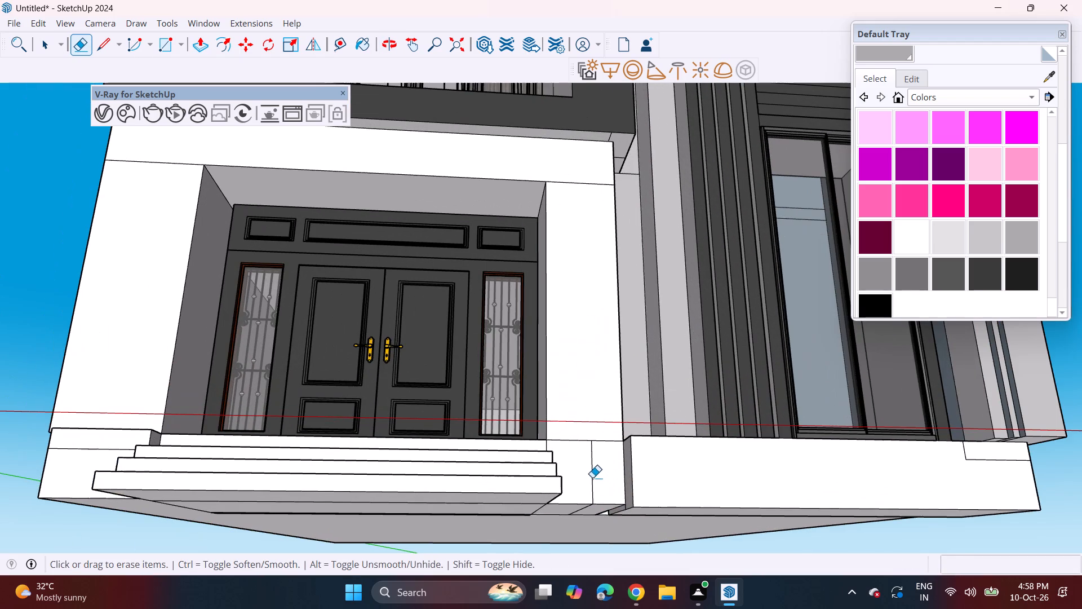
{"action": "left_click", "coordinate": [592, 477]}
{"action": "left_click_drag", "start_coordinate": [604, 430], "coordinate": [604, 448]}
{"action": "left_click_drag", "start_coordinate": [566, 443], "coordinate": [566, 447]}
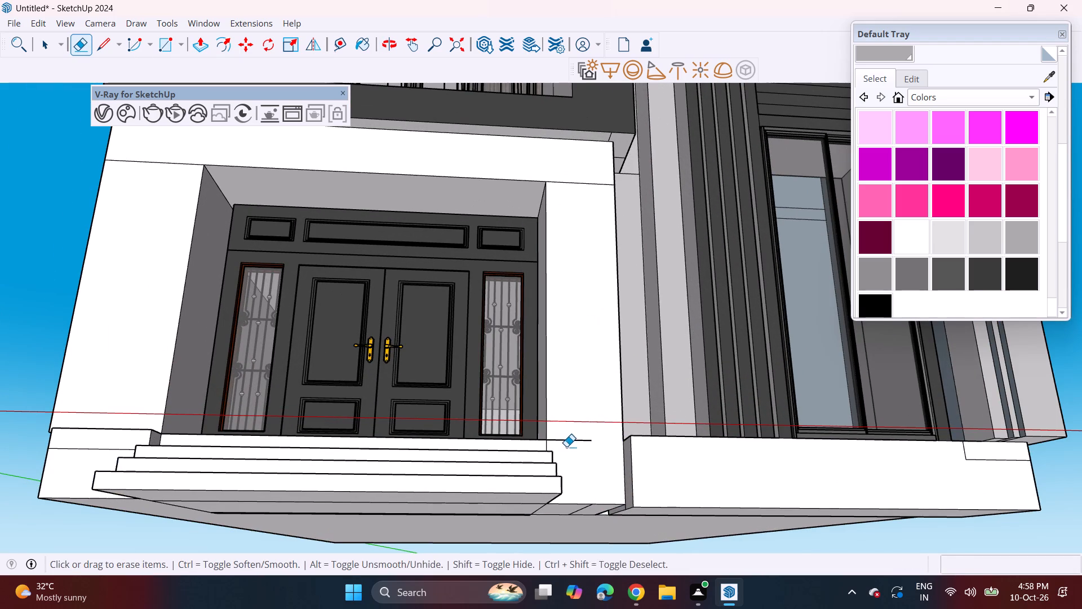
{"action": "left_click_drag", "start_coordinate": [566, 447], "coordinate": [566, 448]}
{"action": "left_click", "coordinate": [83, 447]}
Delete the scale figure of the woman standing beside the house.
{"action": "middle_click_drag", "start_coordinate": [112, 433], "coordinate": [263, 465]}
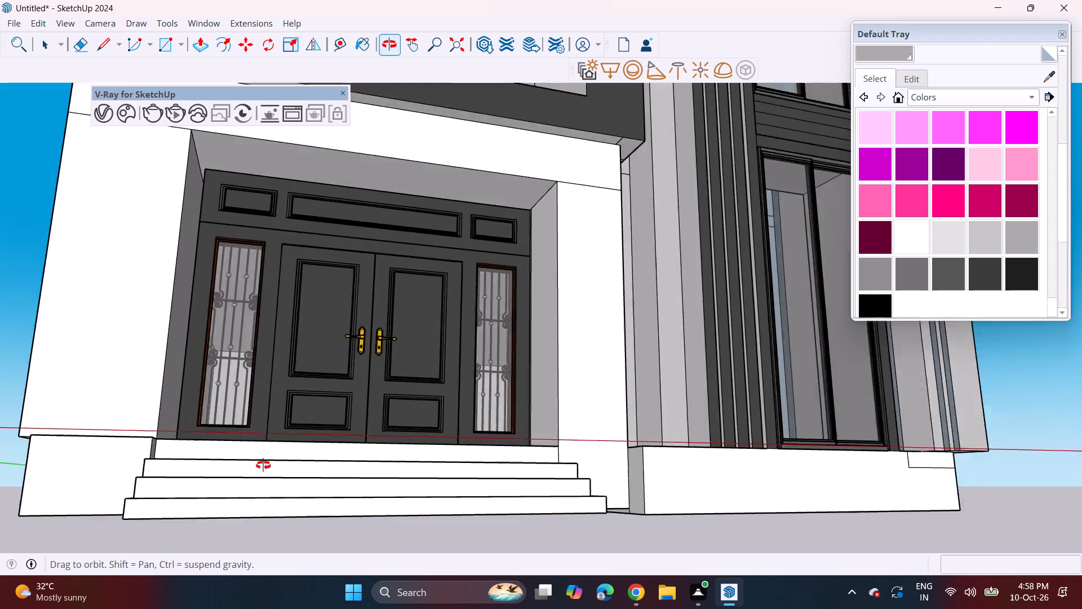
{"action": "middle_click_drag", "start_coordinate": [263, 465], "coordinate": [453, 491]}
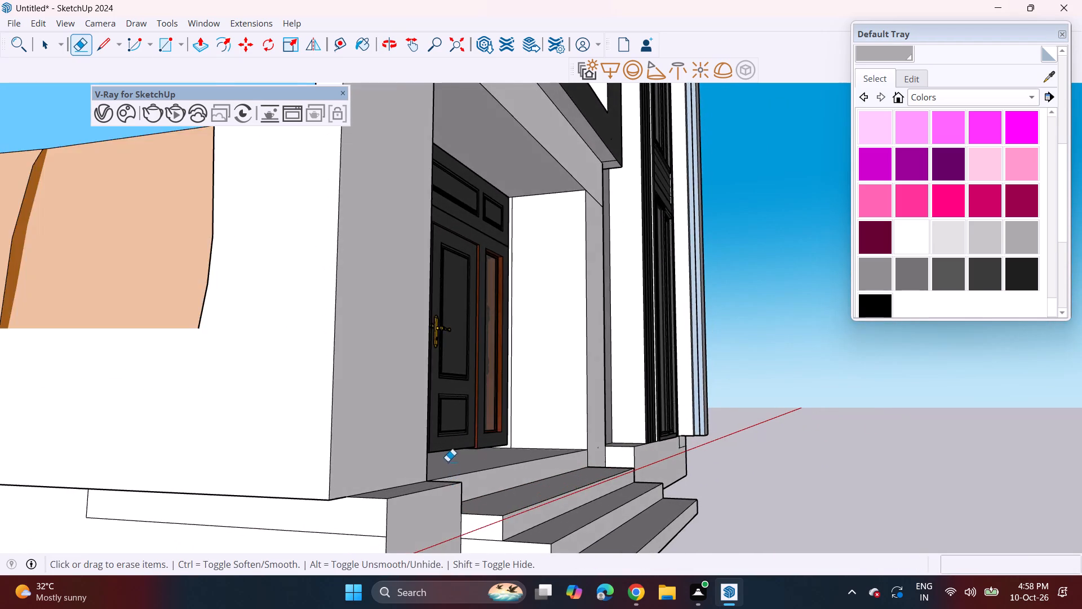
{"action": "scroll", "coordinate": [446, 467], "scroll_direction": "down", "scroll_amount": 6}
{"action": "key", "text": "space"}
{"action": "left_click", "coordinate": [406, 421]}
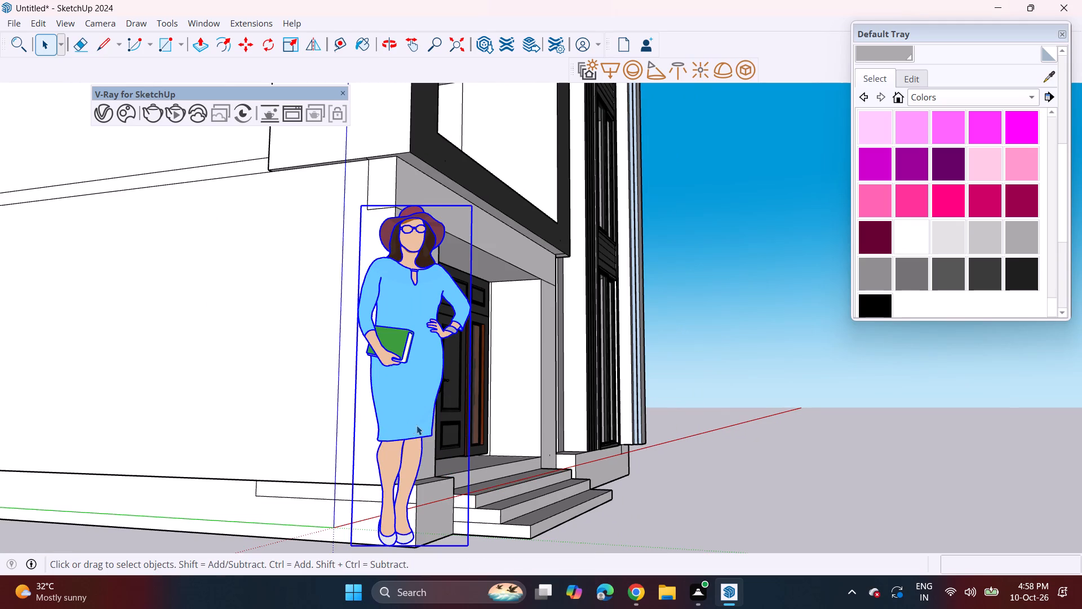
{"action": "key", "text": "Delete"}
Examine the entrance steps and pillar bases from the side and the front.
{"action": "middle_click_drag", "start_coordinate": [428, 500], "coordinate": [509, 524]}
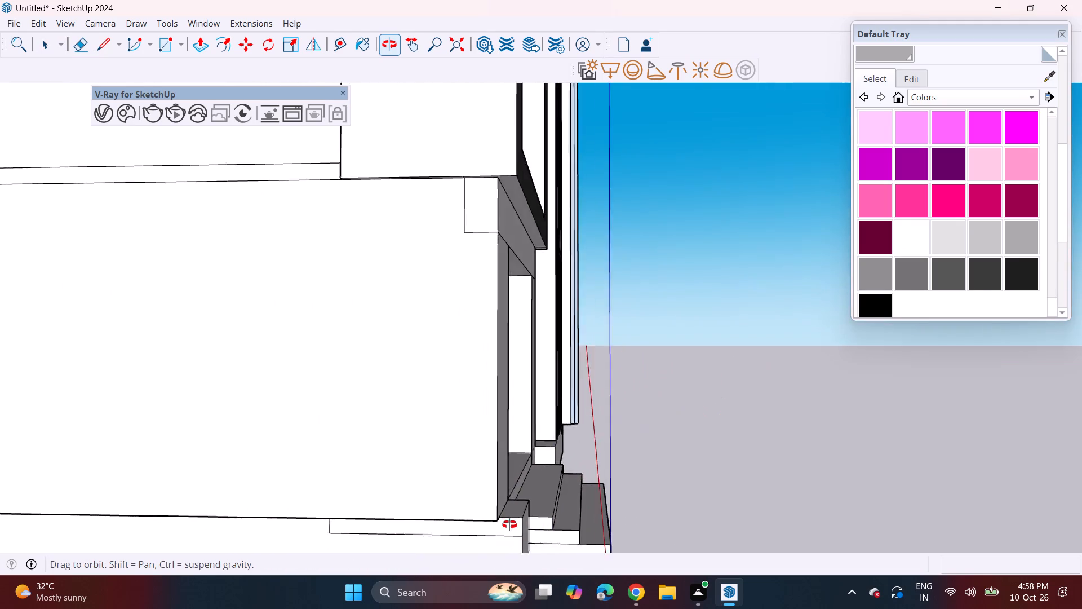
{"action": "middle_click_drag", "start_coordinate": [509, 524], "coordinate": [498, 511]}
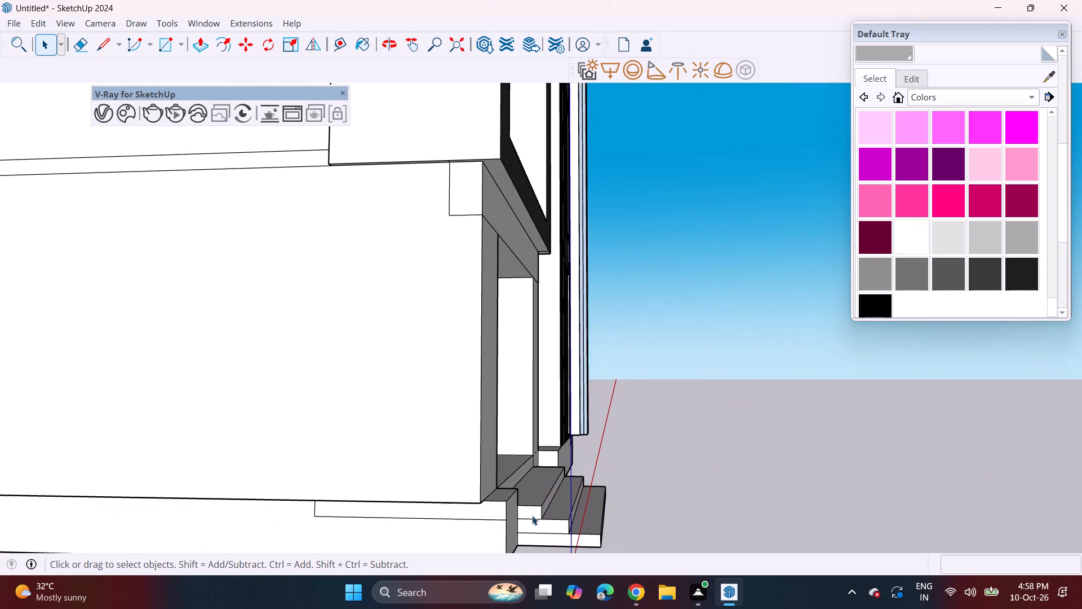
{"action": "key", "text": "space"}
{"action": "type", "text": "p"}
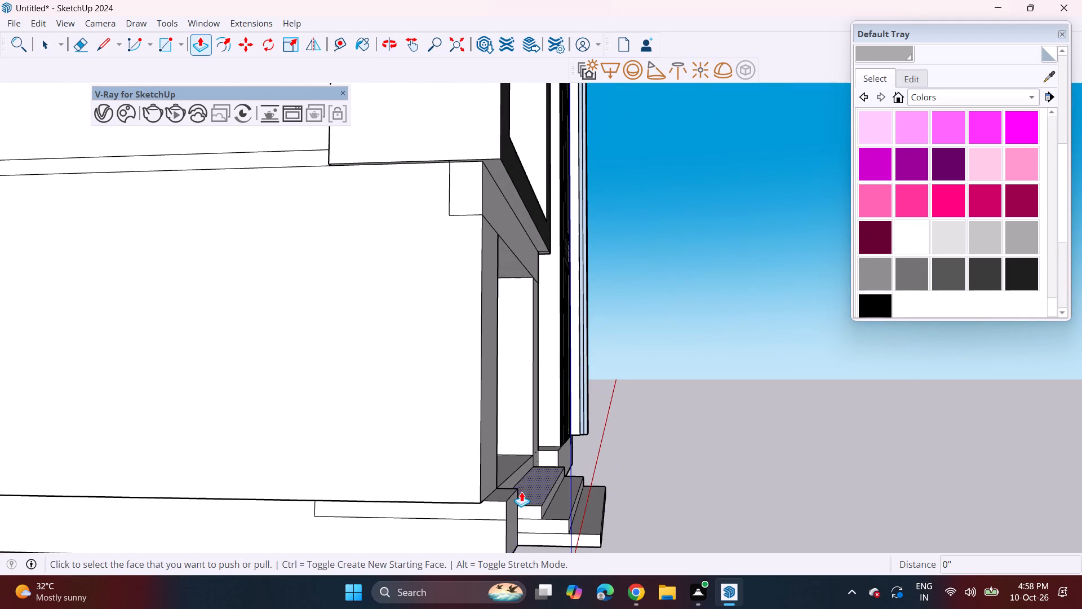
{"action": "middle_click_drag", "start_coordinate": [521, 489], "coordinate": [192, 451]}
{"action": "middle_click_drag", "start_coordinate": [537, 448], "coordinate": [465, 477]}
{"action": "scroll", "coordinate": [465, 477], "scroll_direction": "up", "scroll_amount": 1}
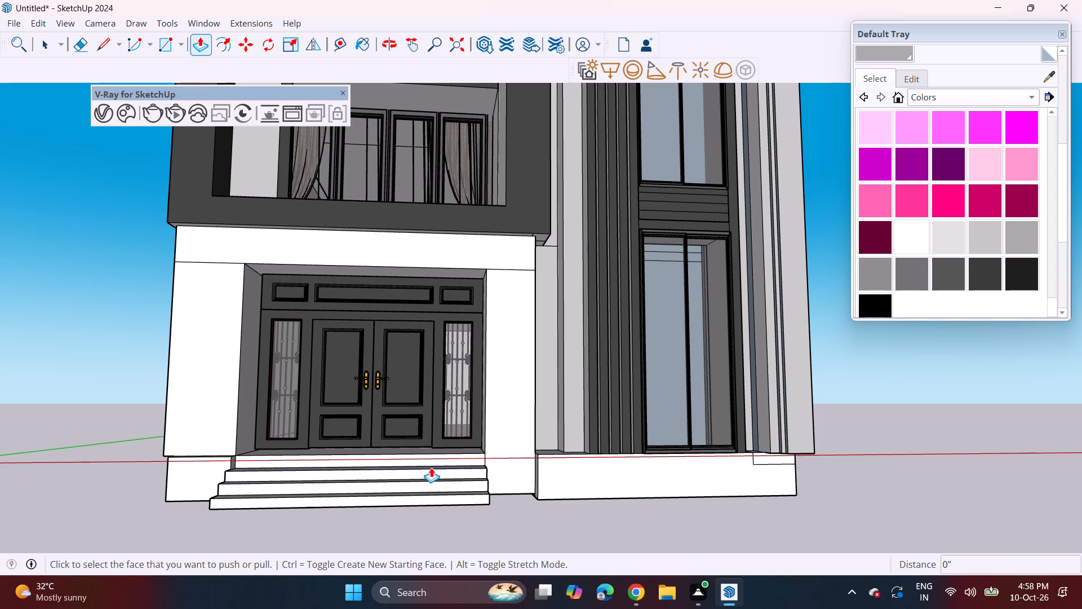
{"action": "scroll", "coordinate": [434, 454], "scroll_direction": "down", "scroll_amount": 4}
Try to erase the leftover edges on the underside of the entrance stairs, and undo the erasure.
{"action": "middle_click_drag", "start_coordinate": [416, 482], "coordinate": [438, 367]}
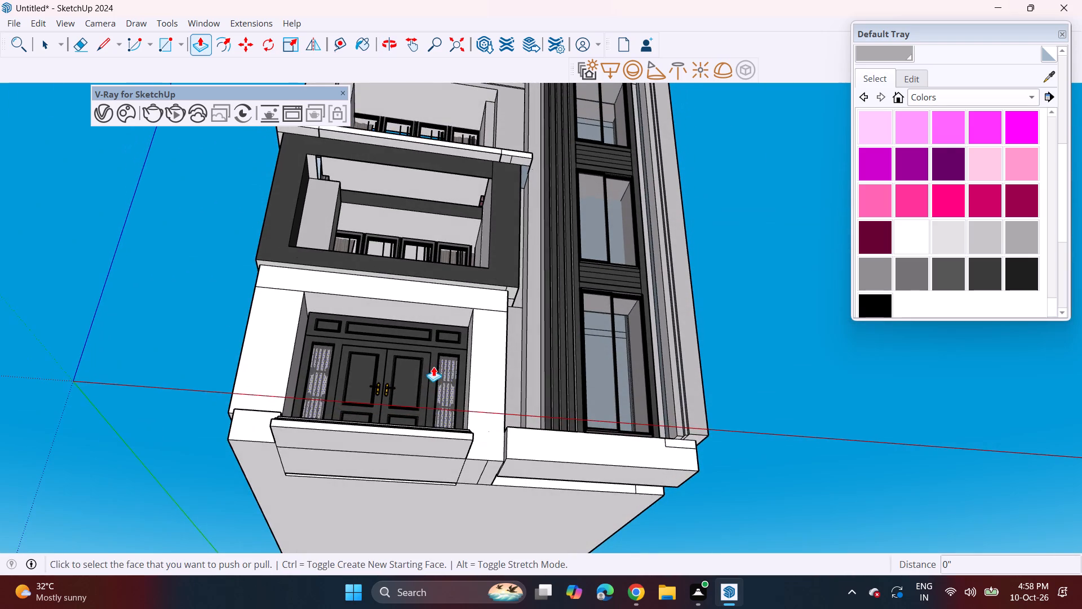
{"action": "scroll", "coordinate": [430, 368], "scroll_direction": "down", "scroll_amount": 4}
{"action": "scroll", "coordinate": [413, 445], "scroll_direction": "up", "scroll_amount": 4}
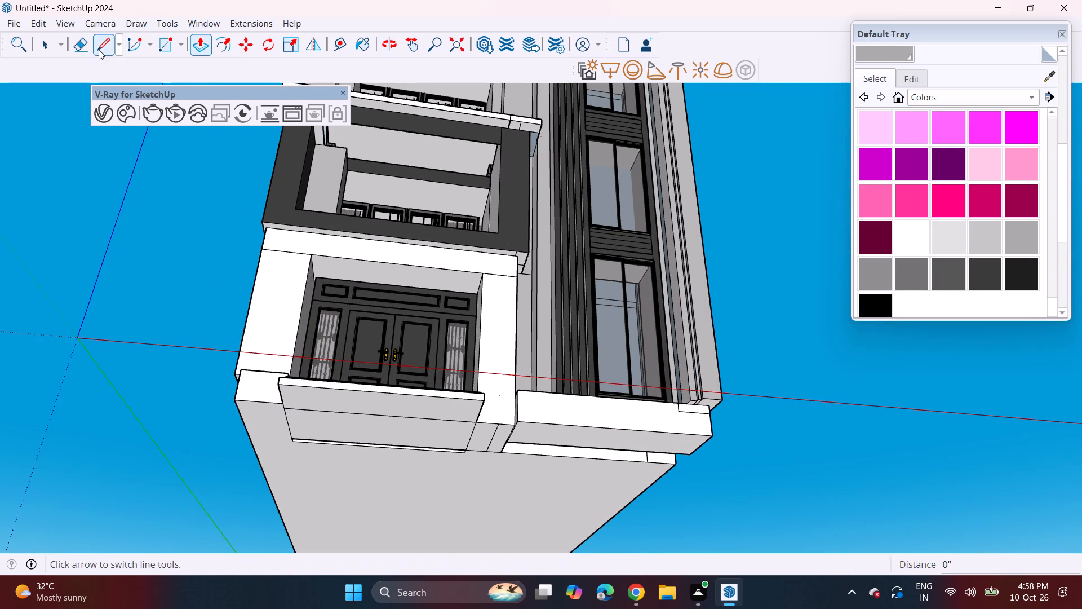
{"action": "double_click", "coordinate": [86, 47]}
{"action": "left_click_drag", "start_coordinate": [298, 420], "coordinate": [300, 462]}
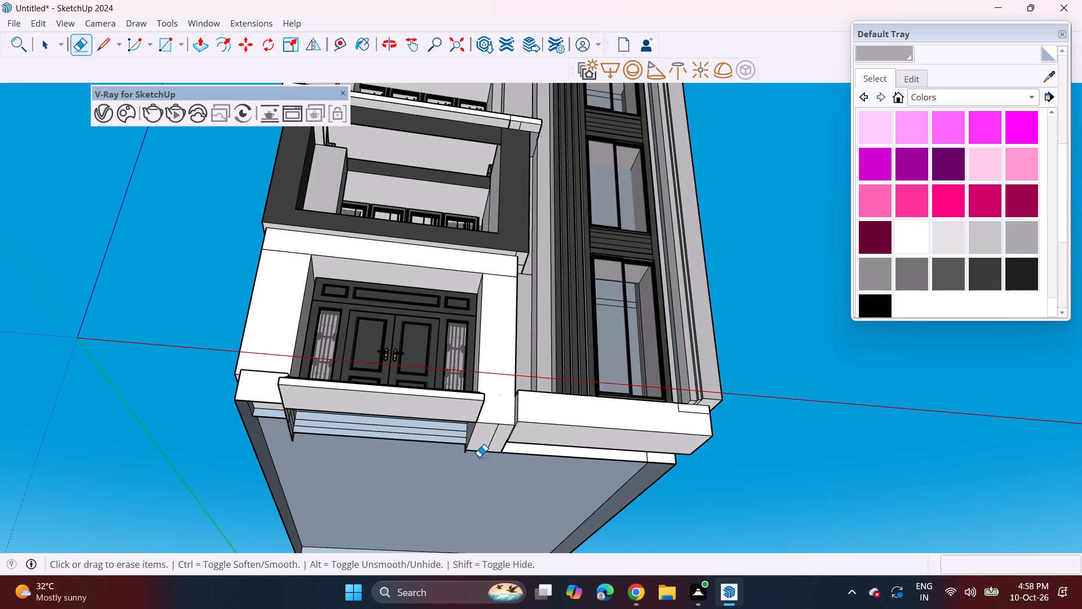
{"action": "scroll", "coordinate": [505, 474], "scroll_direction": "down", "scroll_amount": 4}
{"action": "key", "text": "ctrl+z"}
Examine the underside of the house, the entrance stairs and the window-tower base.
{"action": "middle_click_drag", "start_coordinate": [570, 482], "coordinate": [362, 452]}
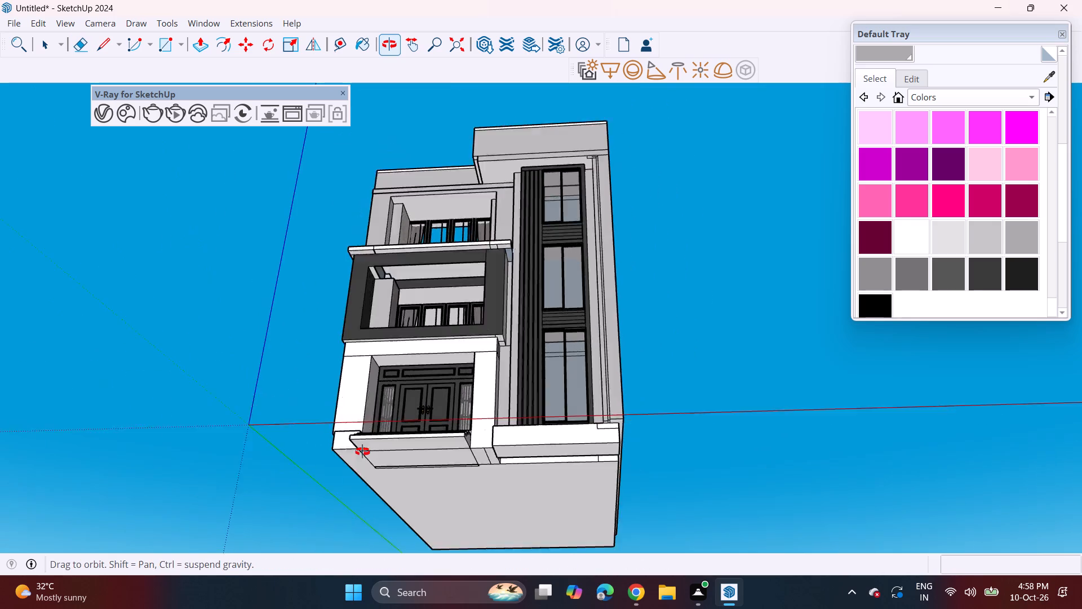
{"action": "middle_click_drag", "start_coordinate": [362, 452], "coordinate": [534, 546]}
{"action": "middle_click_drag", "start_coordinate": [516, 557], "coordinate": [529, 341]}
{"action": "middle_click_drag", "start_coordinate": [484, 512], "coordinate": [507, 412]}
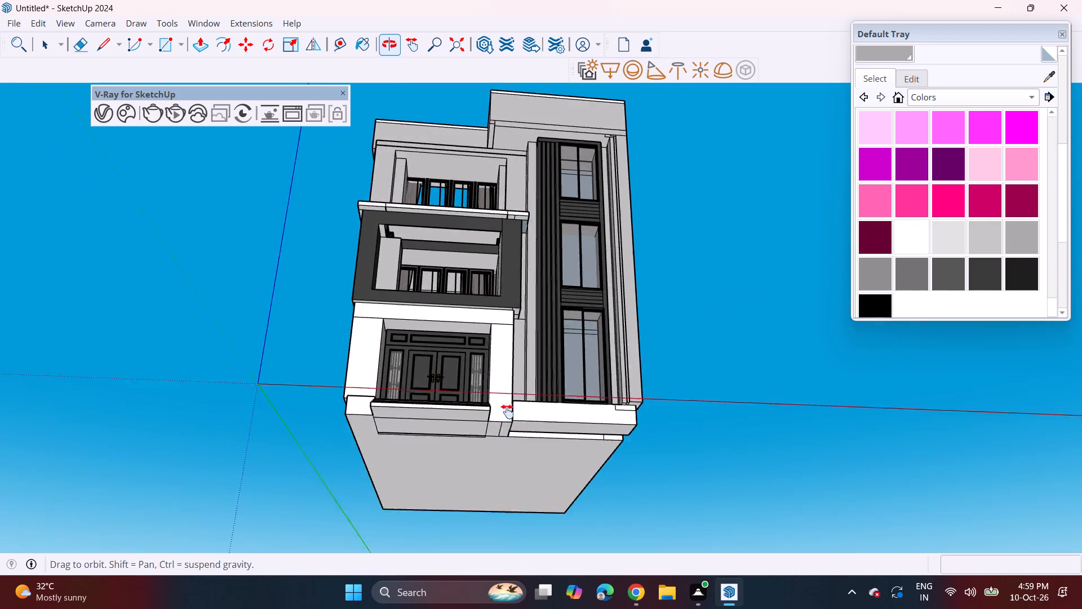
{"action": "middle_click_drag", "start_coordinate": [507, 412], "coordinate": [533, 285]}
{"action": "middle_click_drag", "start_coordinate": [525, 290], "coordinate": [511, 331]}
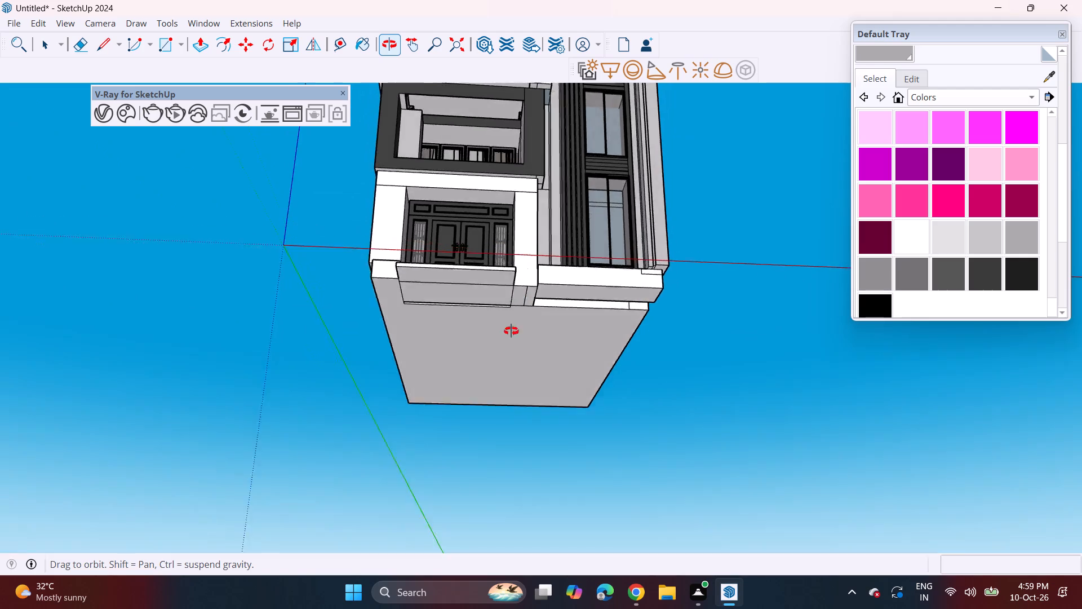
{"action": "middle_click_drag", "start_coordinate": [511, 331], "coordinate": [504, 360]}
{"action": "scroll", "coordinate": [494, 396], "scroll_direction": "up", "scroll_amount": 5}
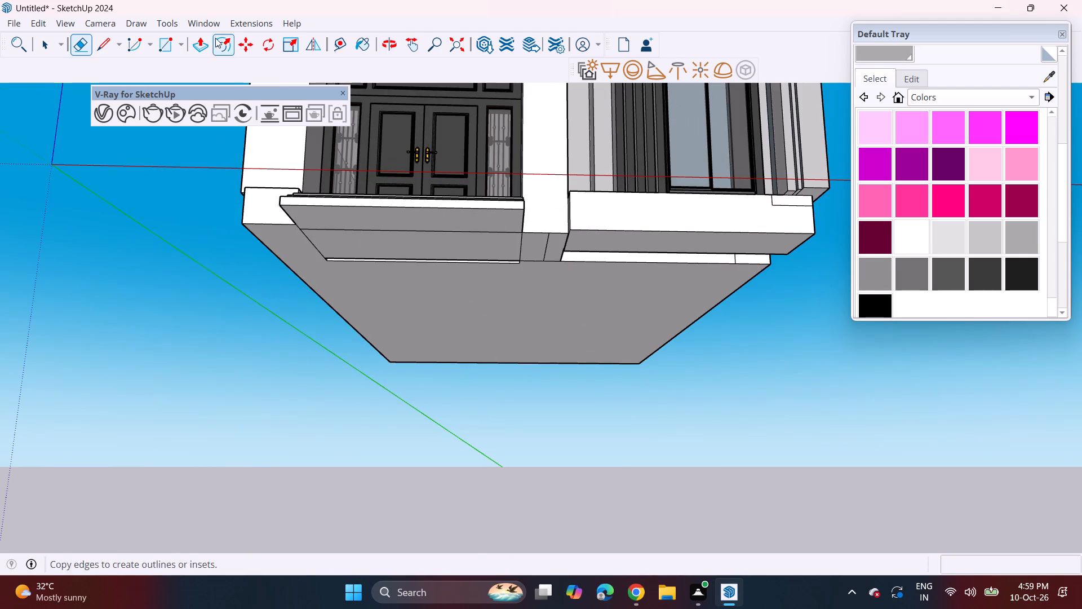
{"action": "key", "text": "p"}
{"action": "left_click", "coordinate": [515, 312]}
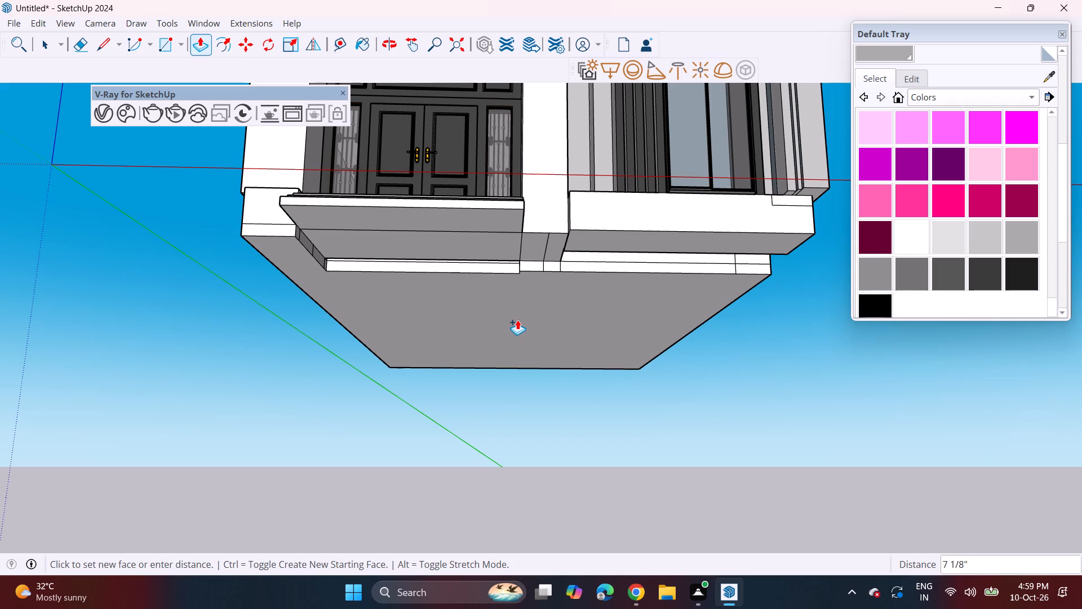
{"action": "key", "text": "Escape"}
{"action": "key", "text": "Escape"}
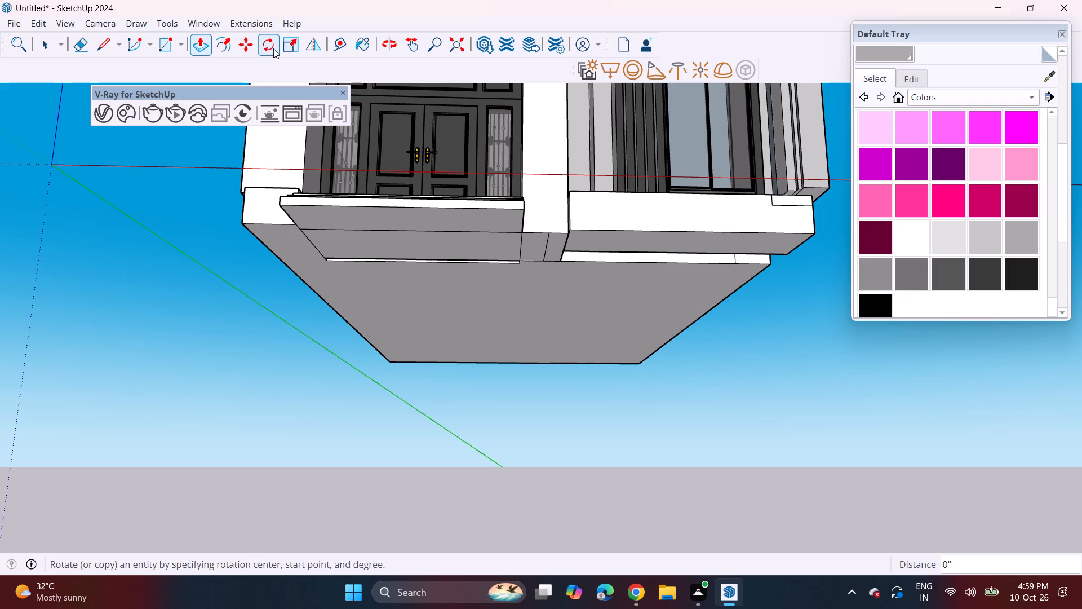
Draw a 6" high vertical rotated rectangle along the full rear bottom edge of the house's underside.
{"action": "left_click", "coordinate": [183, 41]}
{"action": "left_click", "coordinate": [190, 86]}
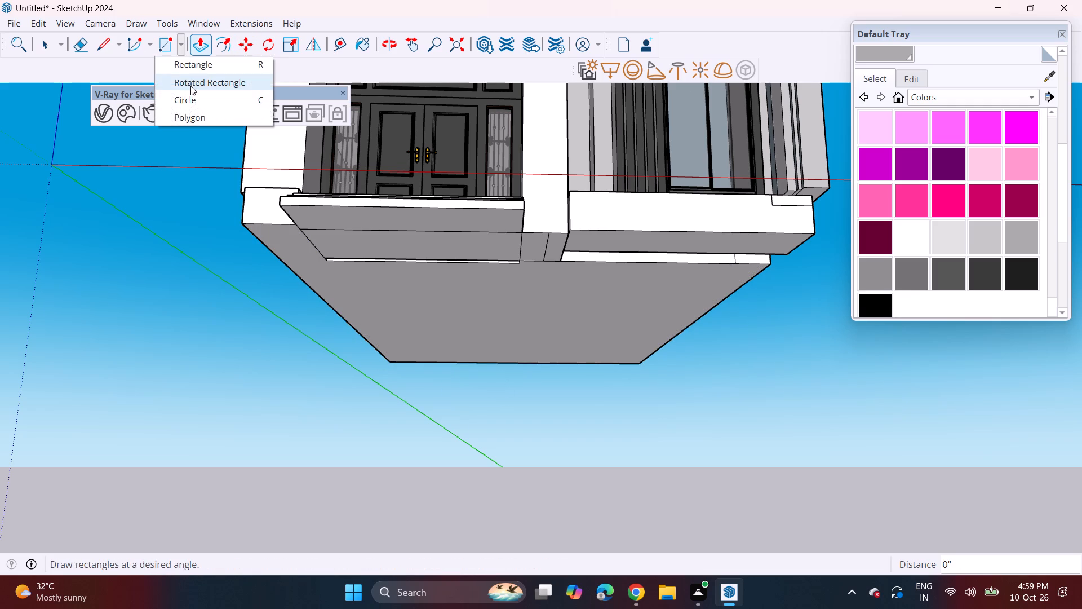
{"action": "left_click", "coordinate": [393, 366]}
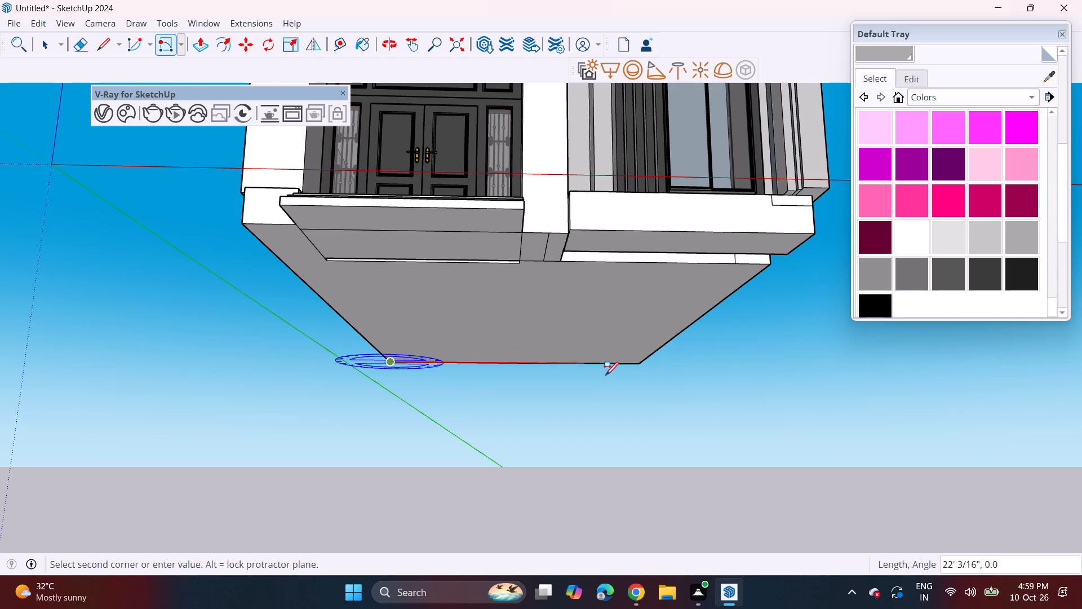
{"action": "left_click", "coordinate": [642, 367]}
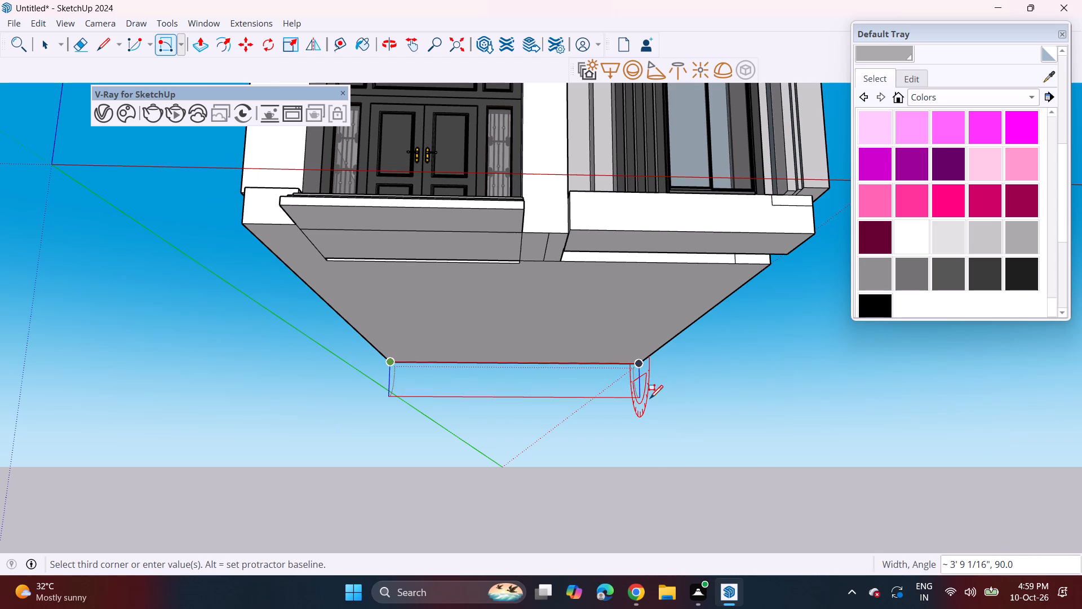
{"action": "key", "text": "6"}
{"action": "key", "text": "Return"}
Extrude the thin rear strip forward beneath the house and well past the entrance steps as a ground slab.
{"action": "scroll", "coordinate": [618, 372], "scroll_direction": "up", "scroll_amount": 4}
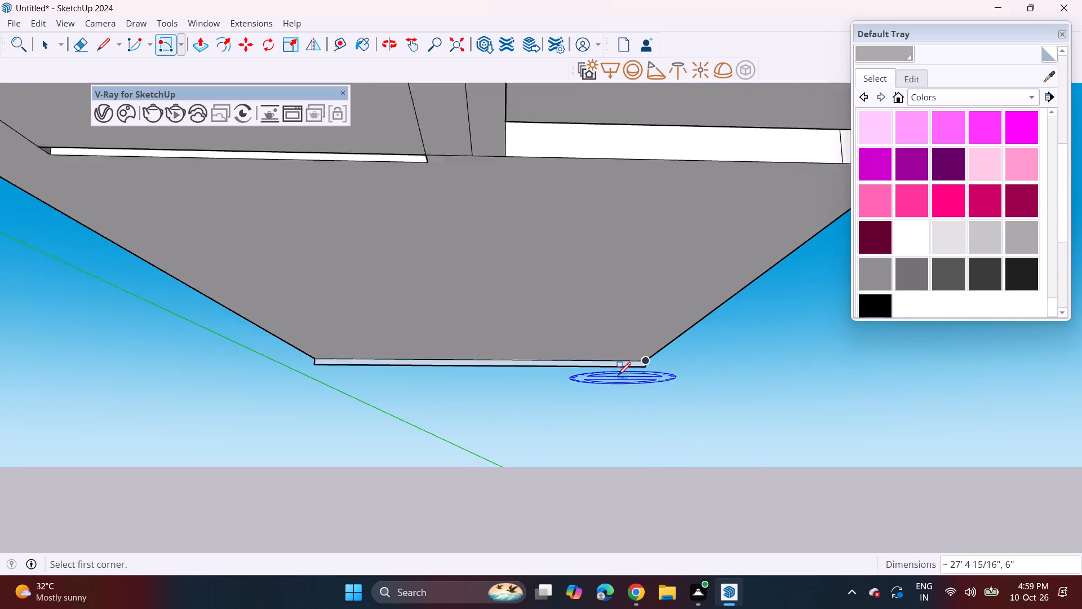
{"action": "scroll", "coordinate": [617, 375], "scroll_direction": "up", "scroll_amount": 2}
{"action": "key", "text": "p"}
{"action": "left_click", "coordinate": [630, 363]}
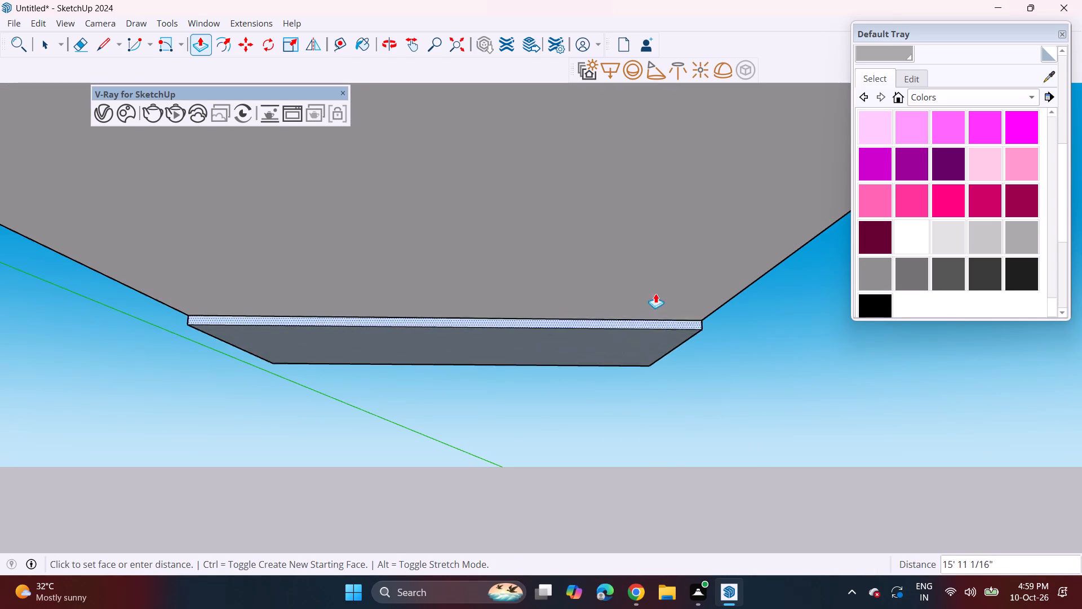
{"action": "scroll", "coordinate": [656, 293], "scroll_direction": "down", "scroll_amount": 15}
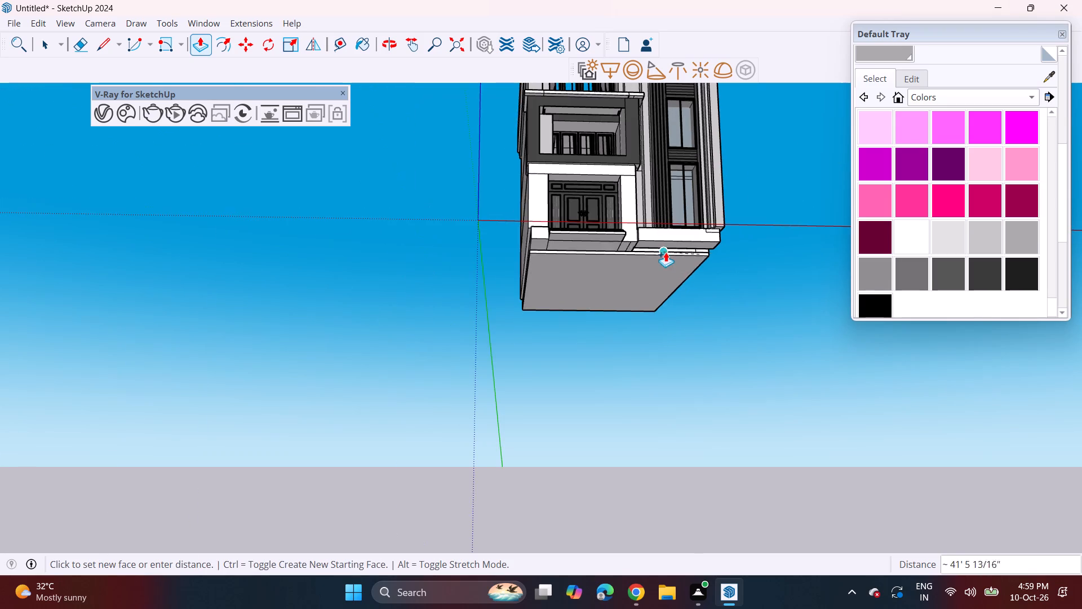
{"action": "middle_click_drag", "start_coordinate": [657, 297], "coordinate": [643, 426]}
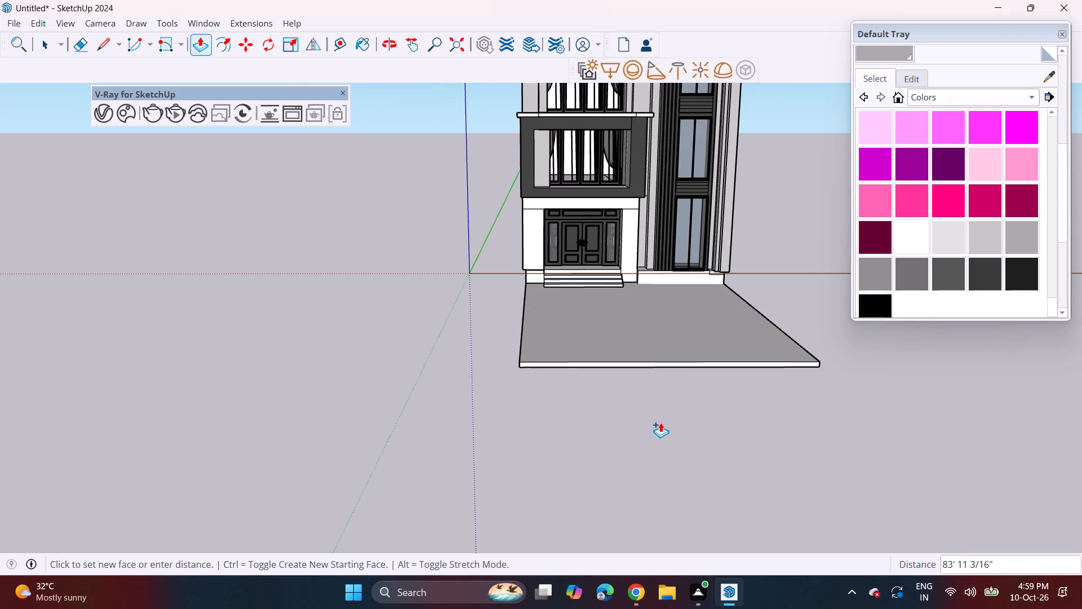
{"action": "left_click", "coordinate": [658, 447]}
Widen the ground slab outward on the window-tower side by pulling its long side face.
{"action": "middle_click_drag", "start_coordinate": [750, 286], "coordinate": [544, 311], "text": "shift"}
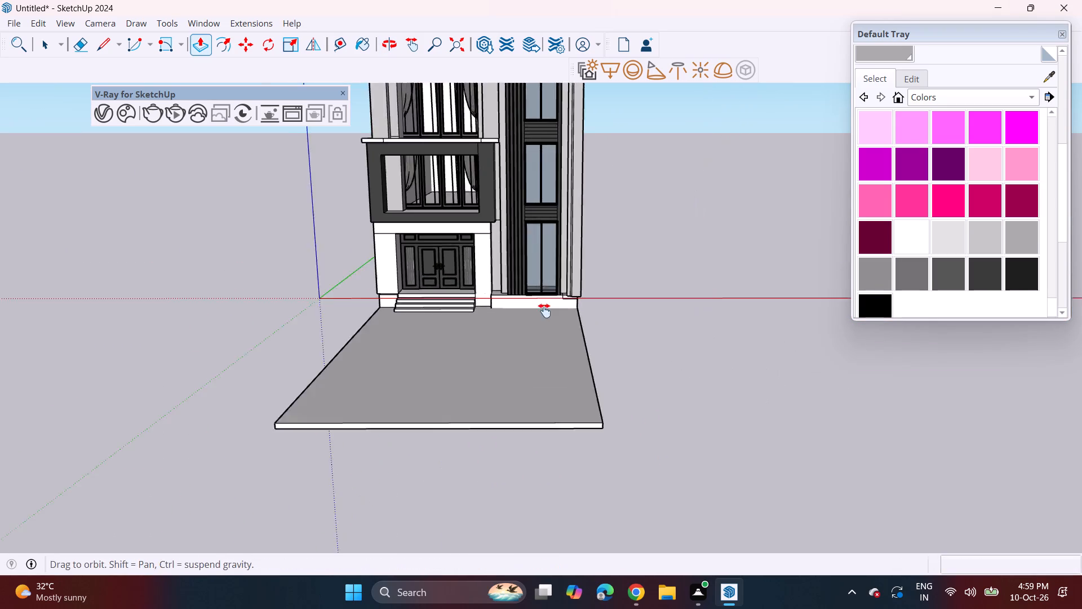
{"action": "middle_click_drag", "start_coordinate": [544, 311], "coordinate": [454, 295], "text": "shift"}
{"action": "middle_click_drag", "start_coordinate": [447, 327], "coordinate": [335, 319]}
{"action": "scroll", "coordinate": [444, 327], "scroll_direction": "up", "scroll_amount": 1}
{"action": "scroll", "coordinate": [330, 329], "scroll_direction": "up", "scroll_amount": 3}
{"action": "left_click", "coordinate": [333, 333]}
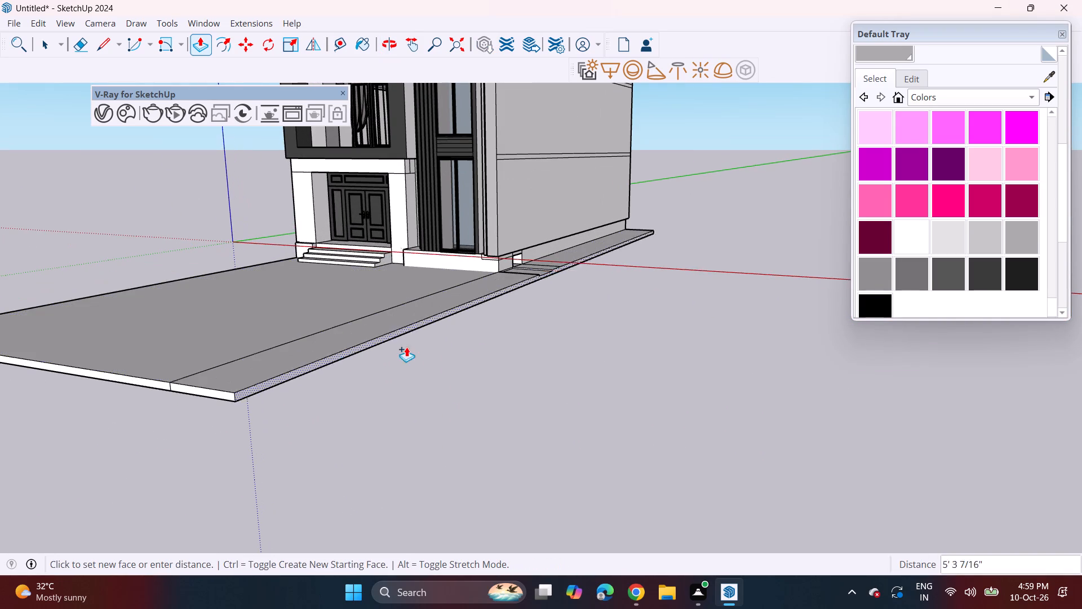
{"action": "double_click", "coordinate": [535, 383]}
Extend the slab's opposite side, beside the entrance, outward by the same distance.
{"action": "middle_click_drag", "start_coordinate": [323, 298], "coordinate": [556, 319]}
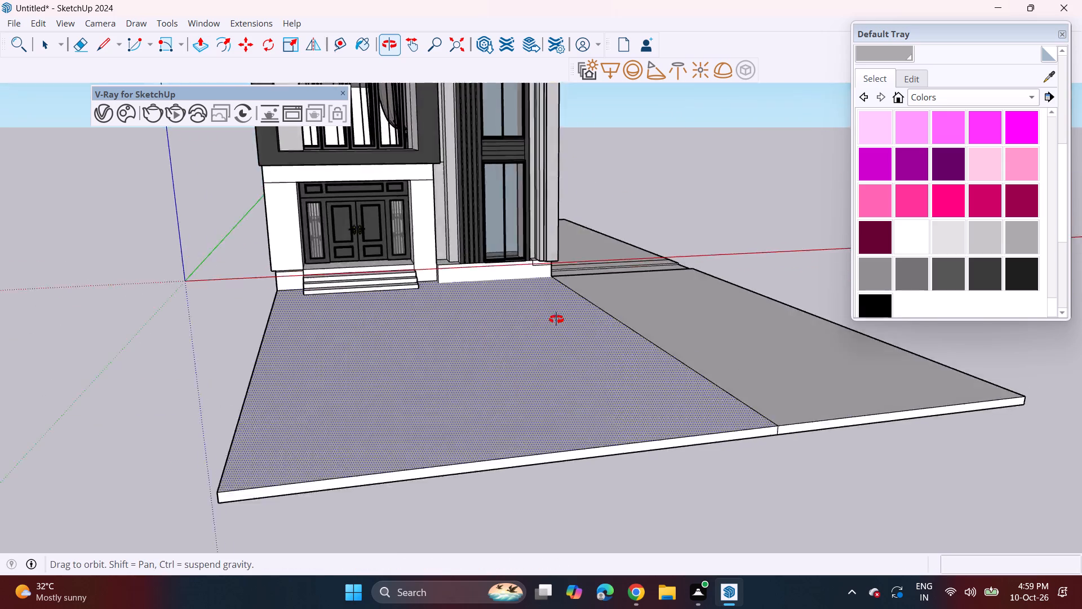
{"action": "middle_click_drag", "start_coordinate": [556, 319], "coordinate": [717, 313]}
{"action": "double_click", "coordinate": [450, 341]}
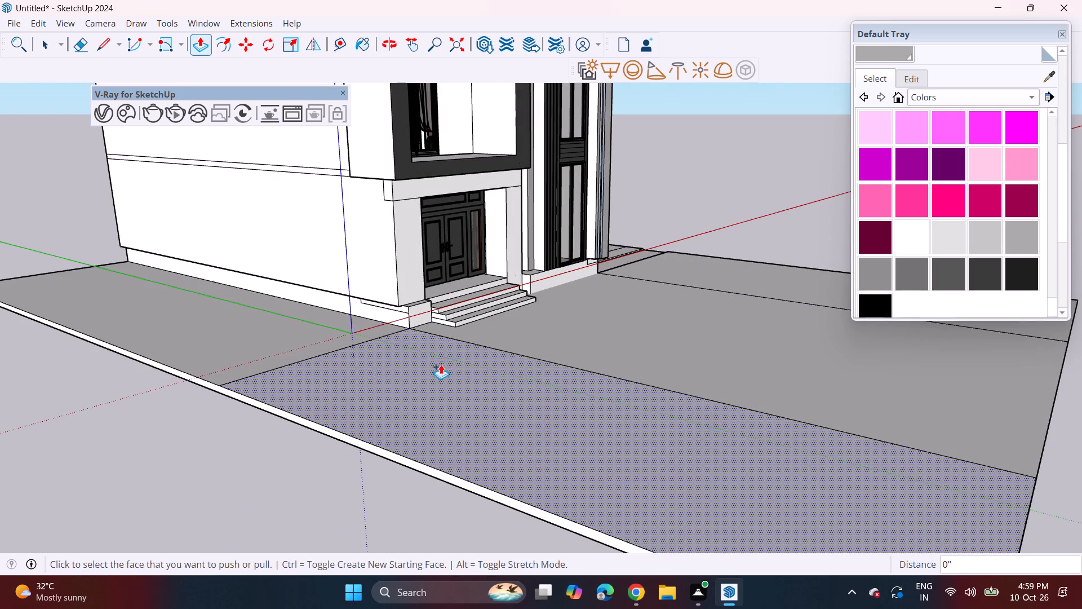
{"action": "middle_click_drag", "start_coordinate": [558, 326], "coordinate": [285, 346]}
Erase the seam lines on the slab's top beside the entrance and across the forecourt.
{"action": "left_click", "coordinate": [83, 40]}
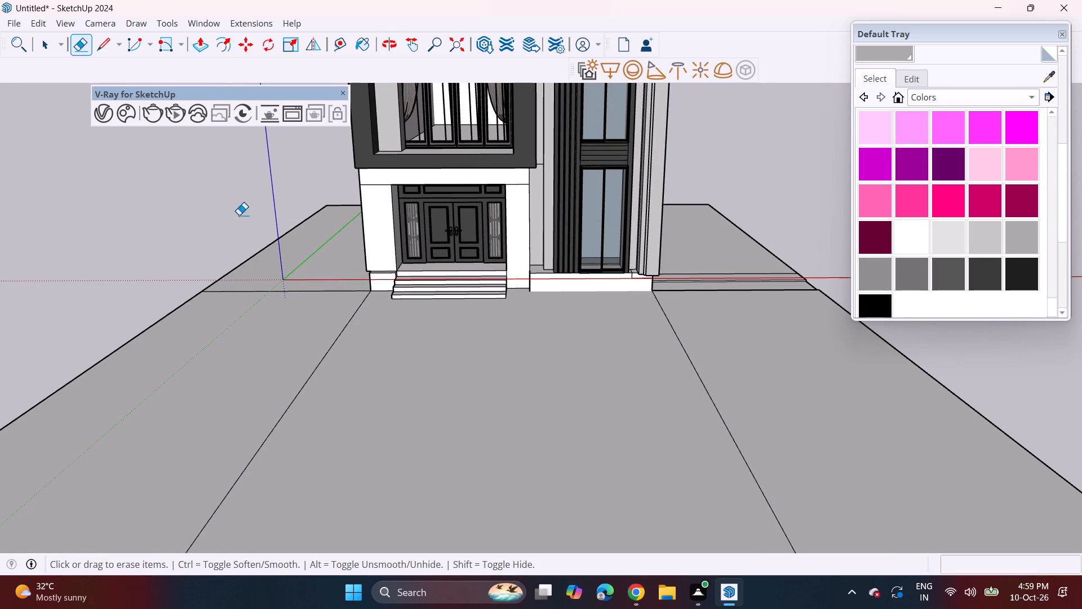
{"action": "left_click_drag", "start_coordinate": [245, 248], "coordinate": [248, 327]}
{"action": "key", "text": "ctrl+z"}
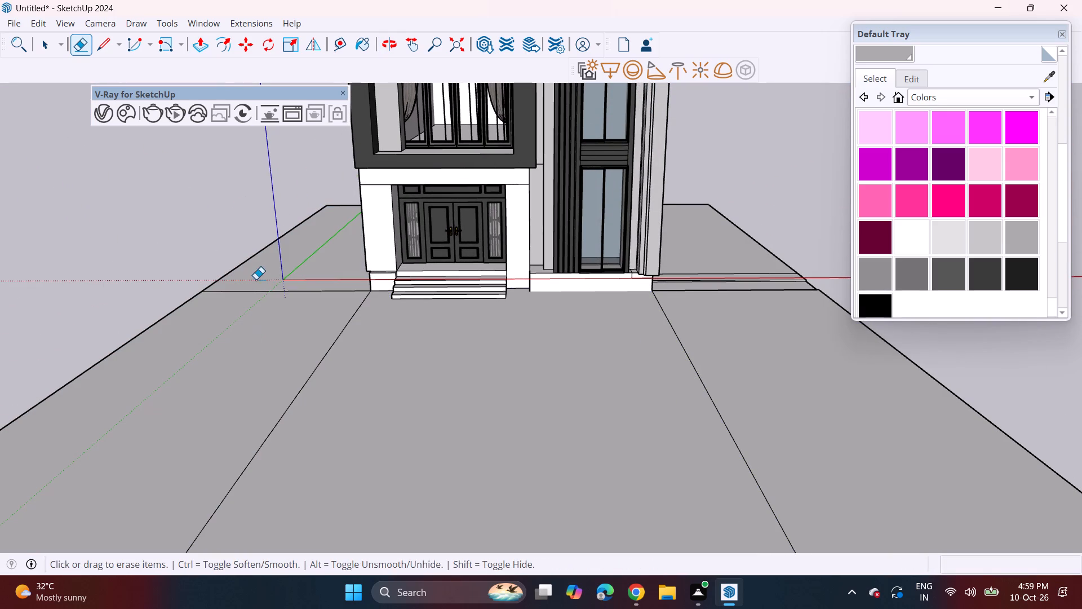
{"action": "left_click", "coordinate": [256, 286]}
{"action": "triple_click", "coordinate": [258, 288]}
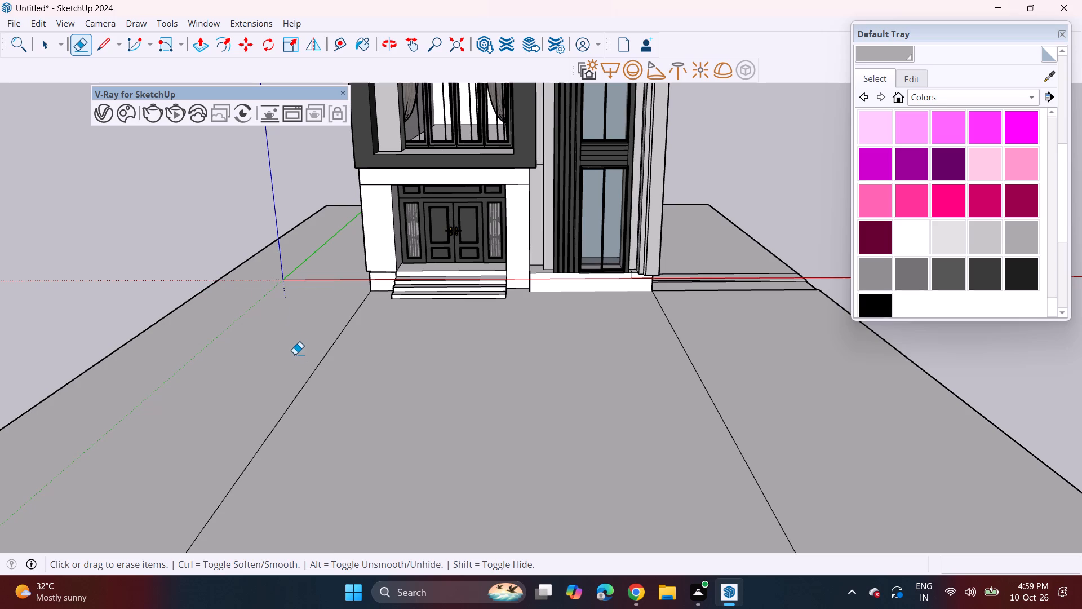
{"action": "left_click_drag", "start_coordinate": [296, 358], "coordinate": [310, 379]}
{"action": "left_click_drag", "start_coordinate": [659, 363], "coordinate": [690, 361]}
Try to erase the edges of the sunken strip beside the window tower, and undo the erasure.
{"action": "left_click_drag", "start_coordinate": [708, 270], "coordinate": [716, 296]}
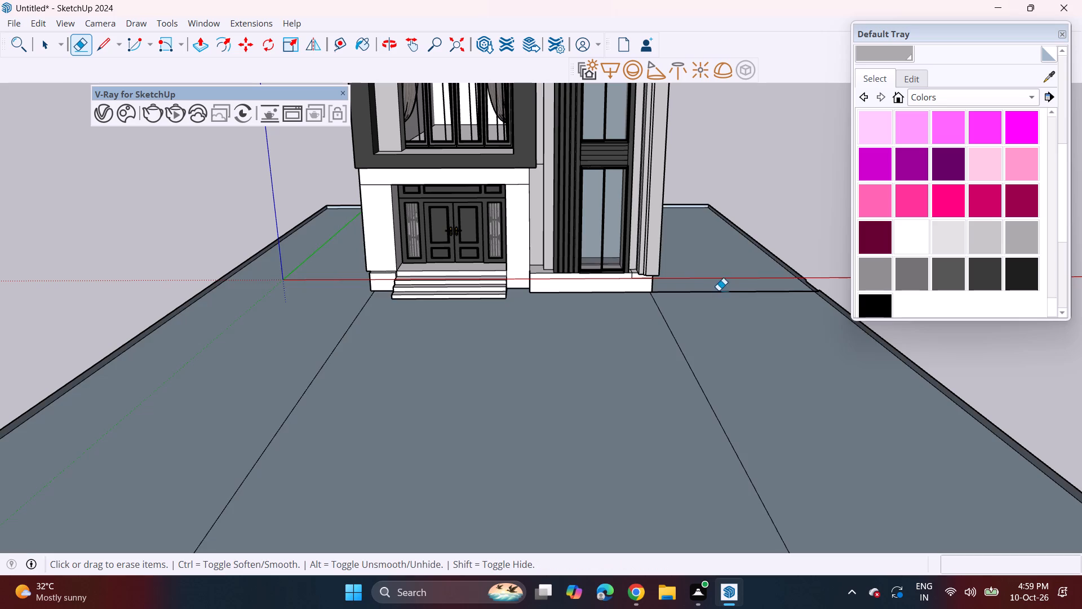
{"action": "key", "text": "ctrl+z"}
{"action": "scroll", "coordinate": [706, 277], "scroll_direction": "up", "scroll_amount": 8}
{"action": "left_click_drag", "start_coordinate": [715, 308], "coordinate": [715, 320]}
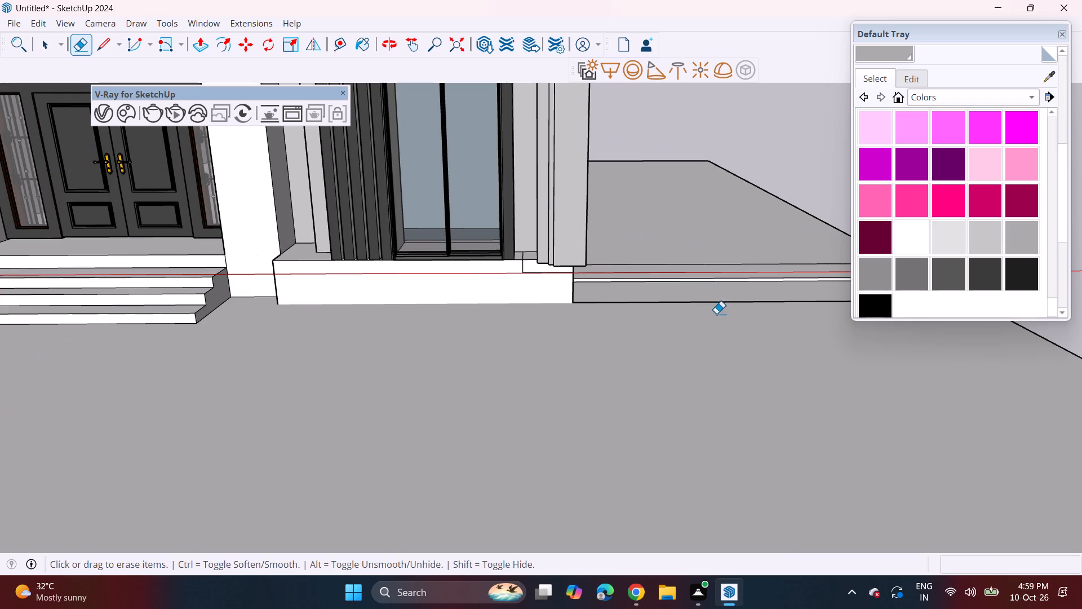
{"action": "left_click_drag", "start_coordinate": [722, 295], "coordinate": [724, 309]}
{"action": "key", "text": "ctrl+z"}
Push/pull the sunken strip beside the window tower by 1 3/4" to sit flush with the slab's top.
{"action": "middle_click_drag", "start_coordinate": [737, 312], "coordinate": [255, 258]}
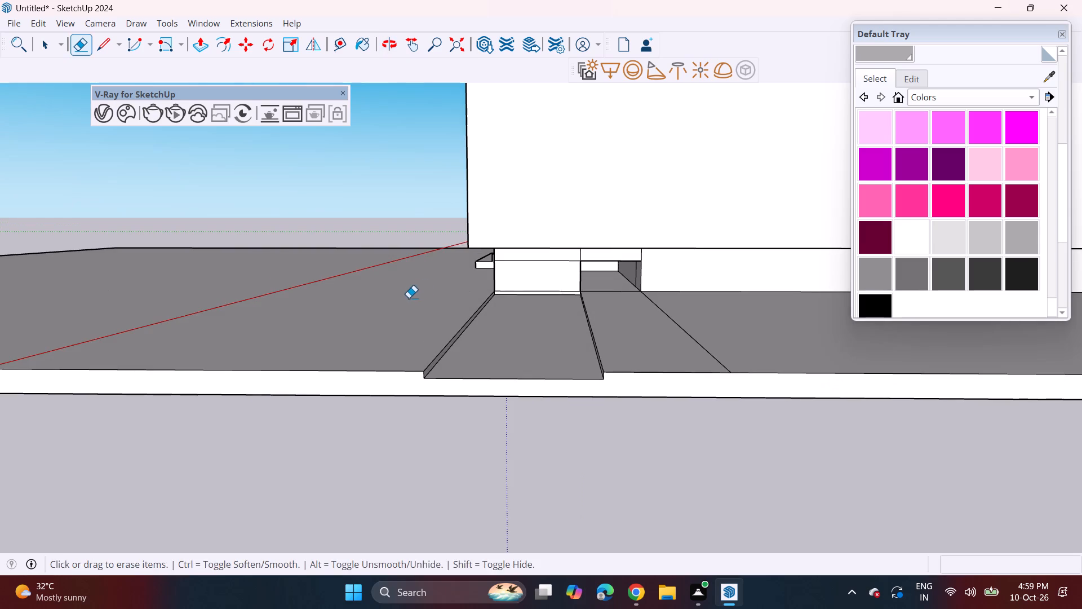
{"action": "key", "text": "space"}
{"action": "key", "text": "p"}
{"action": "left_click", "coordinate": [507, 358]}
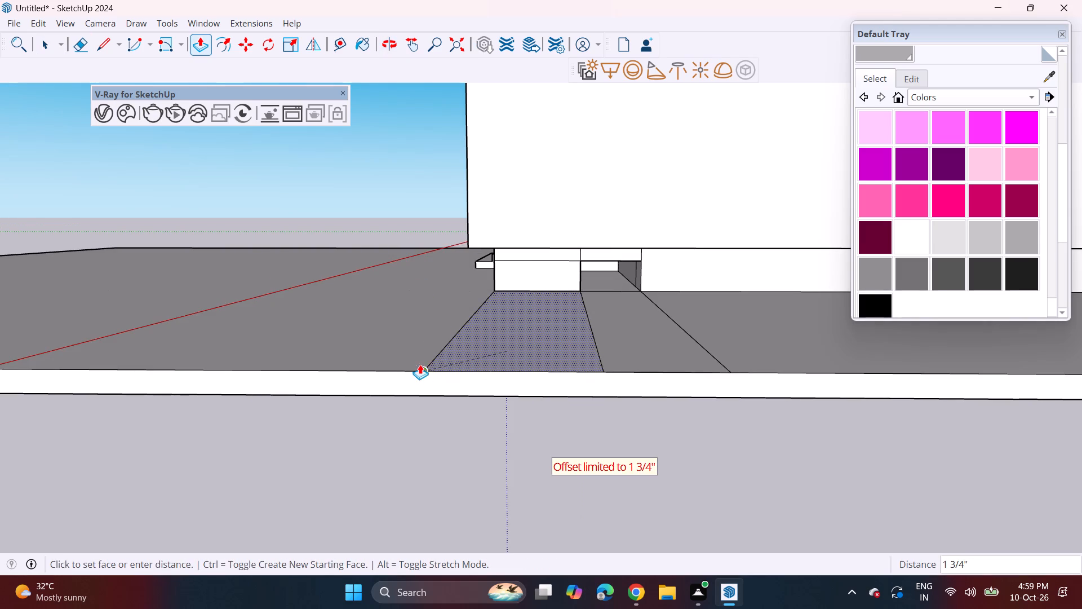
{"action": "left_click", "coordinate": [420, 364]}
Erase the three remaining seam lines crossing the slab beside the window tower.
{"action": "middle_click_drag", "start_coordinate": [437, 372], "coordinate": [450, 404]}
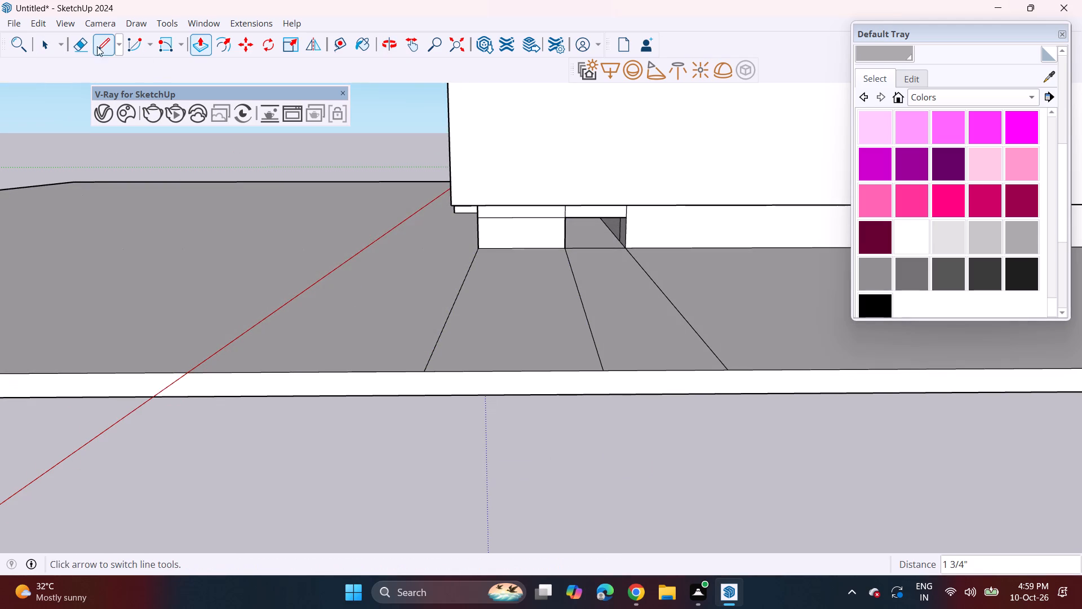
{"action": "left_click", "coordinate": [84, 48]}
{"action": "left_click_drag", "start_coordinate": [435, 306], "coordinate": [691, 328]}
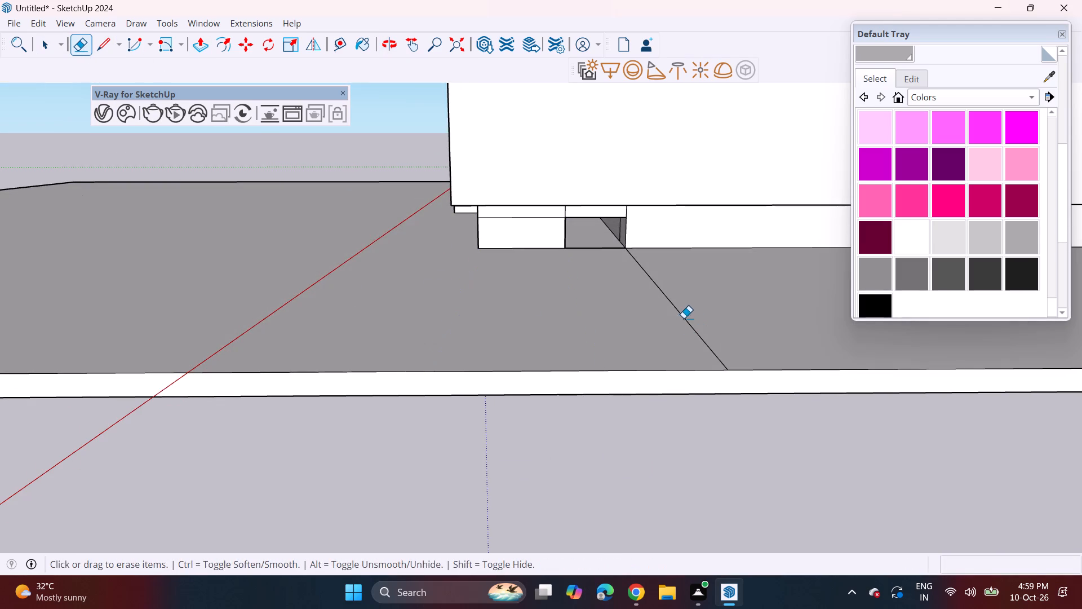
{"action": "left_click_drag", "start_coordinate": [684, 318], "coordinate": [678, 322]}
Erase the leftover edges at the outer corner of the window tower's plinth.
{"action": "middle_click_drag", "start_coordinate": [358, 310], "coordinate": [901, 283]}
{"action": "scroll", "coordinate": [254, 258], "scroll_direction": "down", "scroll_amount": 7}
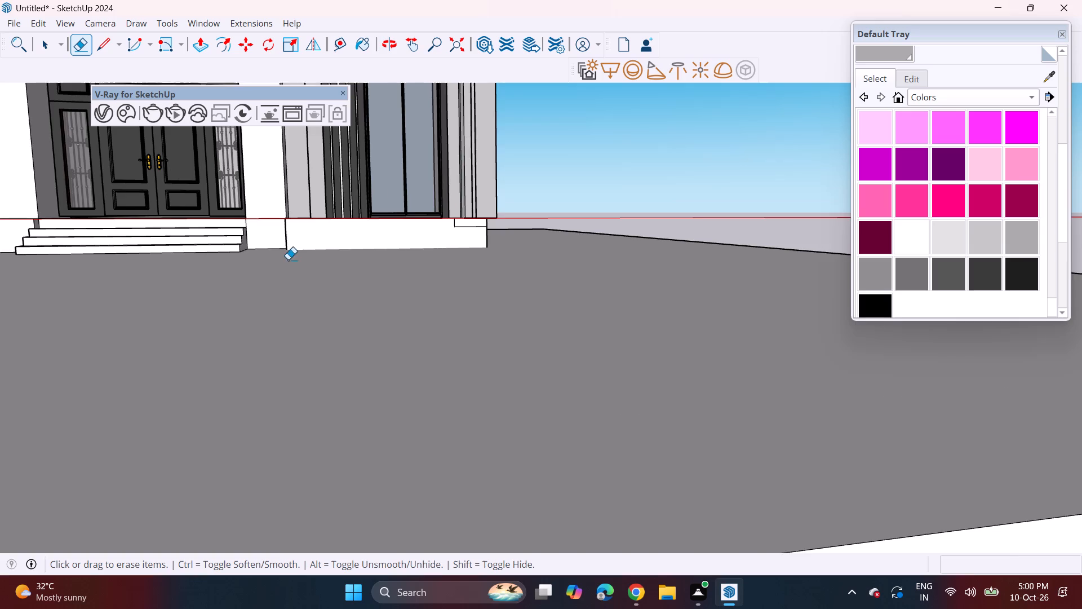
{"action": "scroll", "coordinate": [431, 235], "scroll_direction": "up", "scroll_amount": 5}
{"action": "left_click", "coordinate": [462, 223]}
{"action": "left_click", "coordinate": [440, 217]}
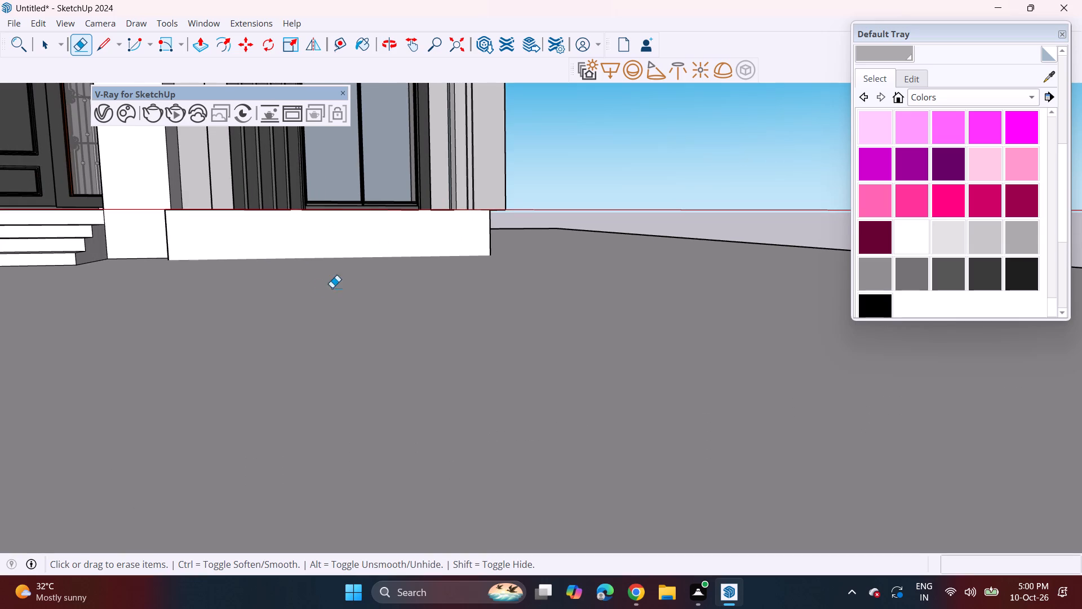
Examine the whole front facade and the ground slab from several angles and distances.
{"action": "scroll", "coordinate": [321, 297], "scroll_direction": "down", "scroll_amount": 4}
{"action": "middle_click_drag", "start_coordinate": [292, 314], "coordinate": [444, 343]}
{"action": "scroll", "coordinate": [410, 307], "scroll_direction": "down", "scroll_amount": 4}
{"action": "middle_click_drag", "start_coordinate": [261, 334], "coordinate": [366, 405]}
{"action": "scroll", "coordinate": [341, 346], "scroll_direction": "down", "scroll_amount": 8}
{"action": "middle_click_drag", "start_coordinate": [362, 305], "coordinate": [416, 458], "text": "shift"}
{"action": "middle_click_drag", "start_coordinate": [415, 453], "coordinate": [377, 412]}
{"action": "scroll", "coordinate": [360, 413], "scroll_direction": "up", "scroll_amount": 2}
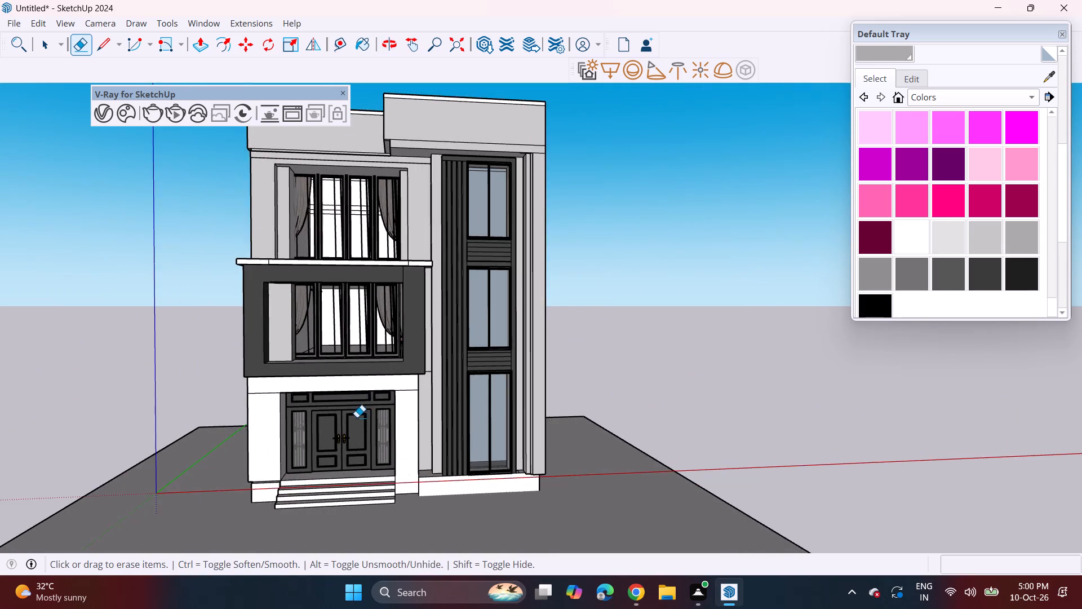
{"action": "scroll", "coordinate": [357, 417], "scroll_direction": "up", "scroll_amount": 2}
{"action": "middle_click_drag", "start_coordinate": [367, 420], "coordinate": [438, 435], "text": "shift"}
{"action": "middle_click_drag", "start_coordinate": [429, 427], "coordinate": [402, 422]}
{"action": "scroll", "coordinate": [408, 407], "scroll_direction": "down", "scroll_amount": 1}
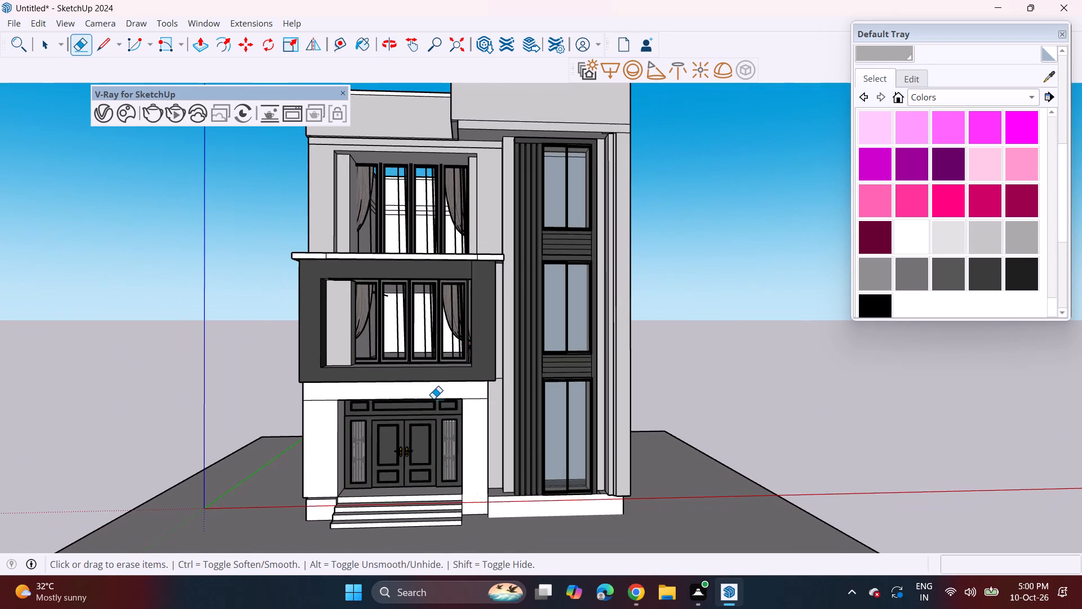
{"action": "scroll", "coordinate": [433, 399], "scroll_direction": "down", "scroll_amount": 2}
{"action": "middle_click_drag", "start_coordinate": [436, 413], "coordinate": [503, 436], "text": "shift"}
{"action": "middle_click_drag", "start_coordinate": [482, 427], "coordinate": [471, 409]}
{"action": "middle_click_drag", "start_coordinate": [487, 408], "coordinate": [453, 391], "text": "shift"}
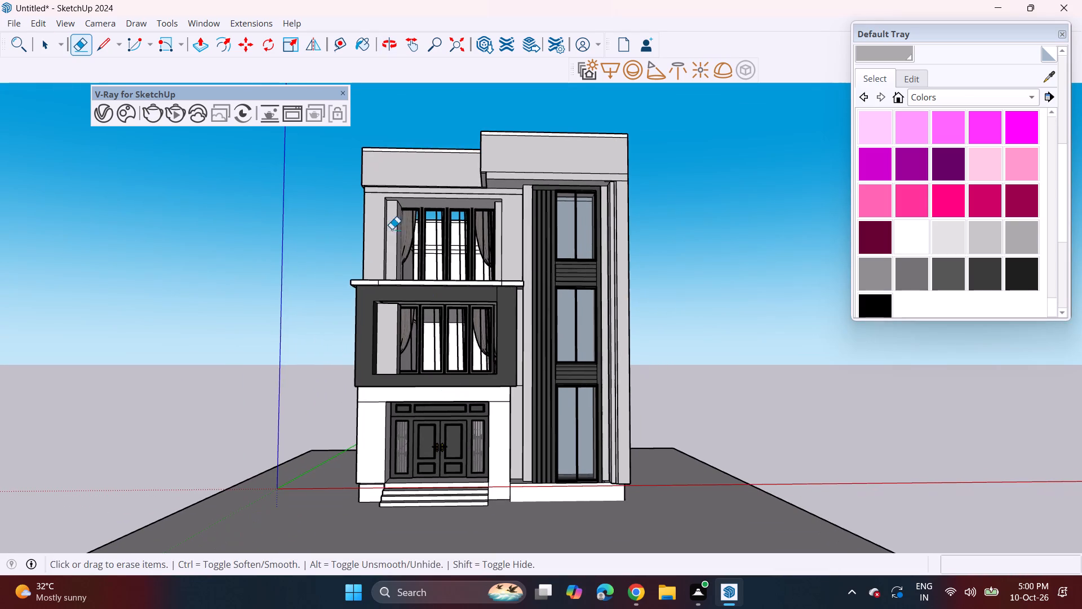
Import the PLANTS model from the Downloads folder.
{"action": "left_click", "coordinate": [13, 17]}
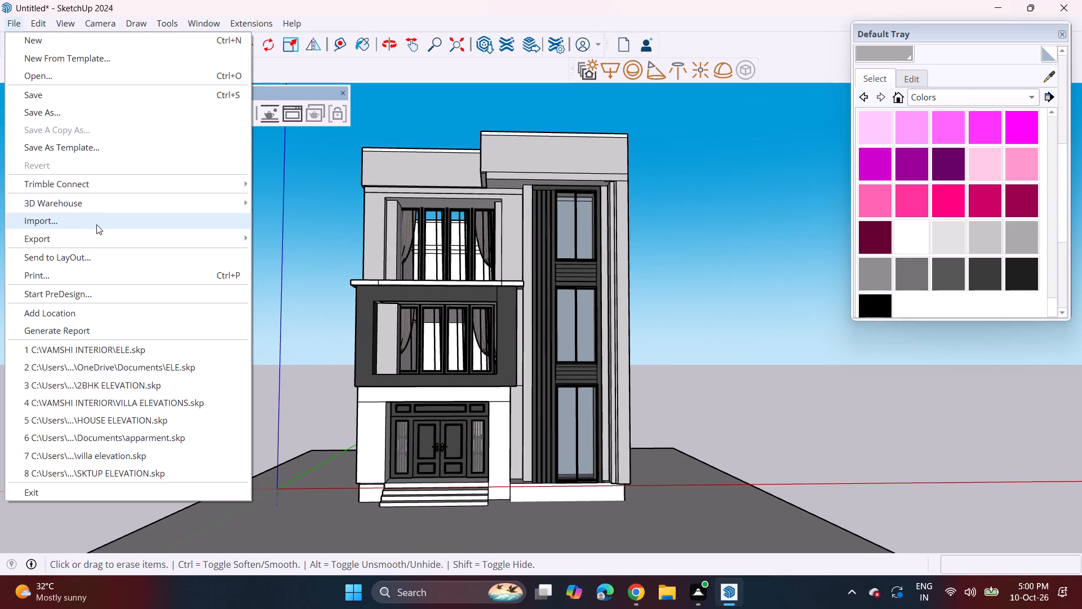
{"action": "left_click", "coordinate": [96, 224]}
{"action": "scroll", "coordinate": [220, 176], "scroll_direction": "down", "scroll_amount": 13}
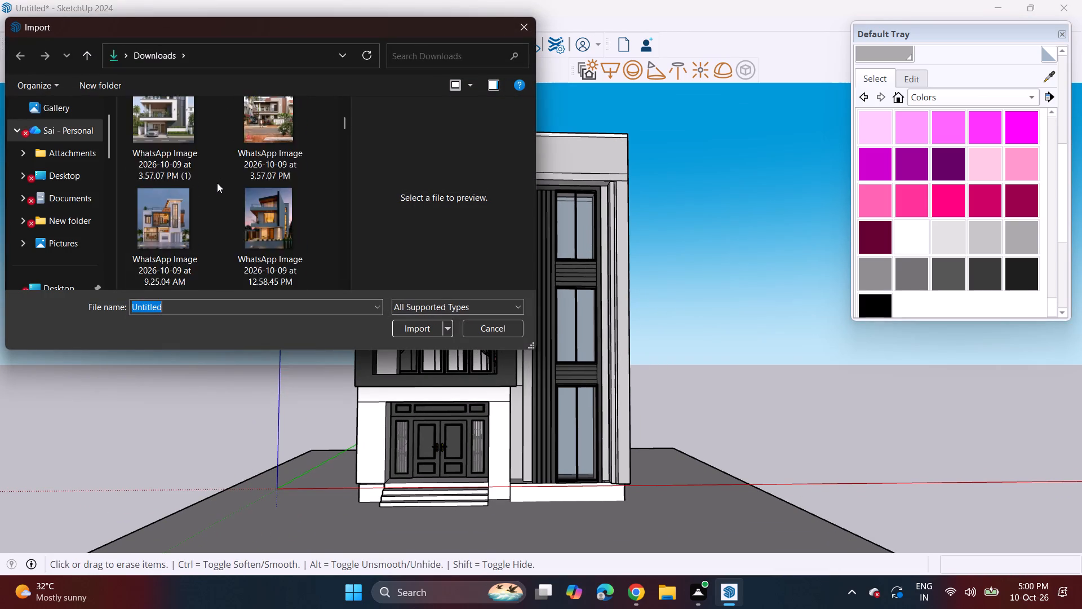
{"action": "scroll", "coordinate": [217, 183], "scroll_direction": "down", "scroll_amount": 13}
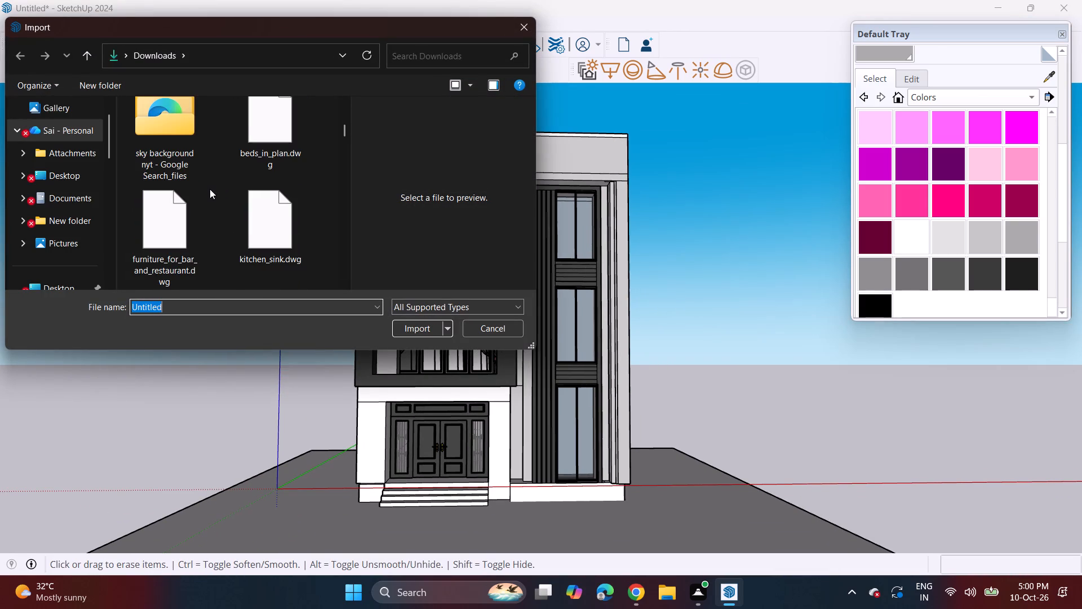
{"action": "scroll", "coordinate": [207, 196], "scroll_direction": "down", "scroll_amount": 15}
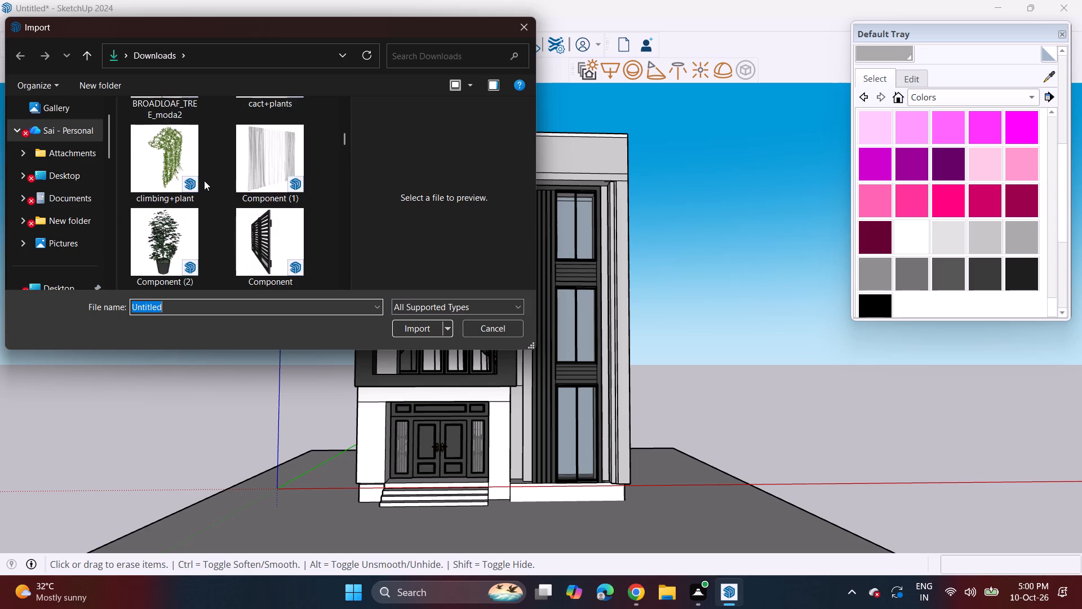
{"action": "scroll", "coordinate": [204, 180], "scroll_direction": "down", "scroll_amount": 10}
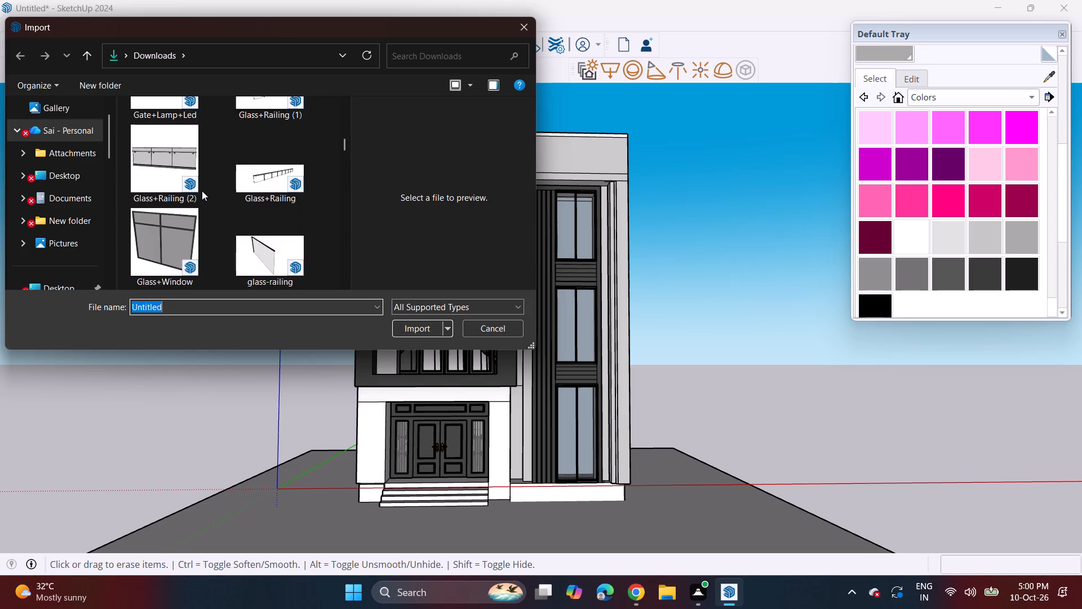
{"action": "scroll", "coordinate": [201, 191], "scroll_direction": "down", "scroll_amount": 6}
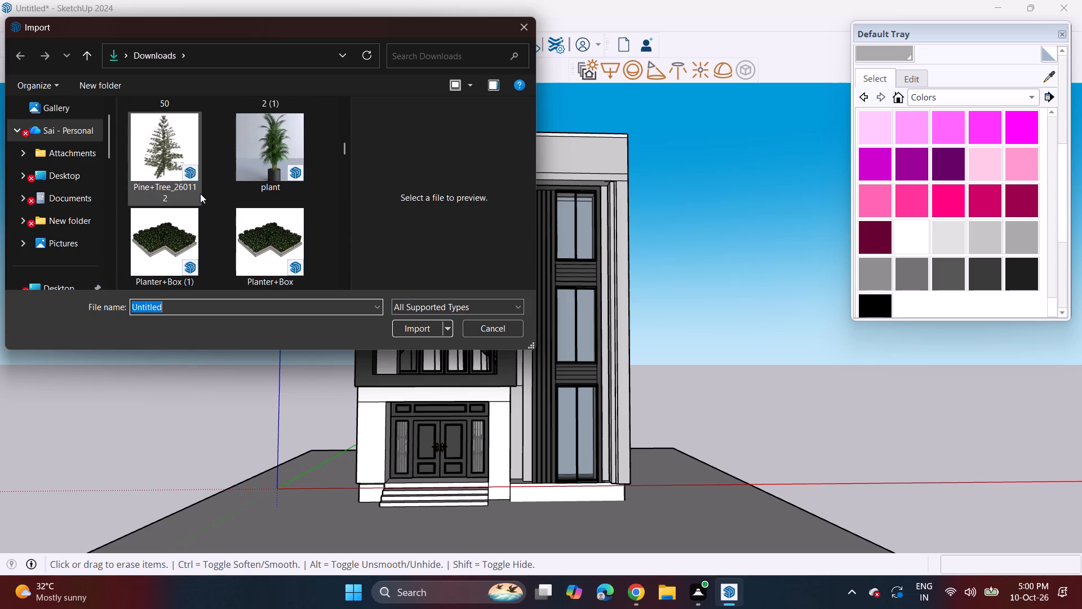
{"action": "scroll", "coordinate": [199, 192], "scroll_direction": "down", "scroll_amount": 2}
{"action": "left_click", "coordinate": [174, 173]}
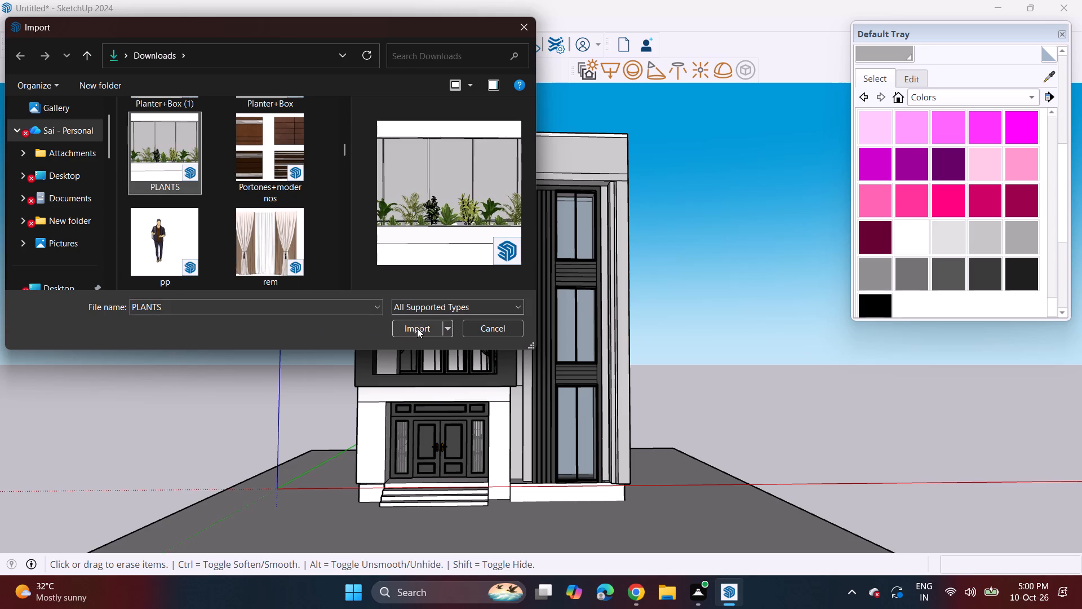
{"action": "left_click", "coordinate": [418, 328]}
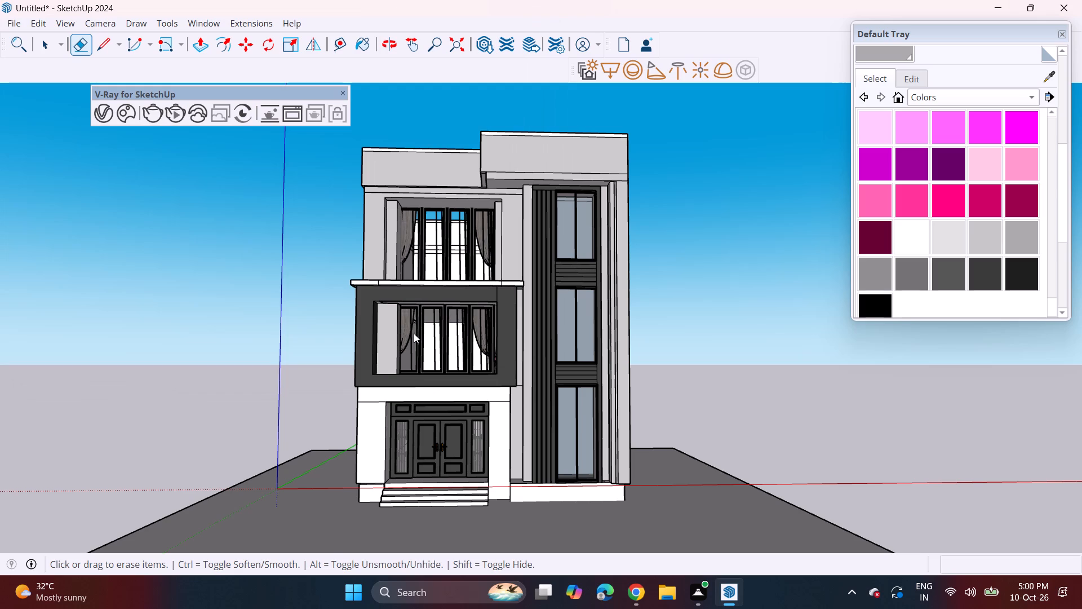
Place the imported planter model on the slab's outer side beside the window tower and explode it.
{"action": "left_click", "coordinate": [670, 330]}
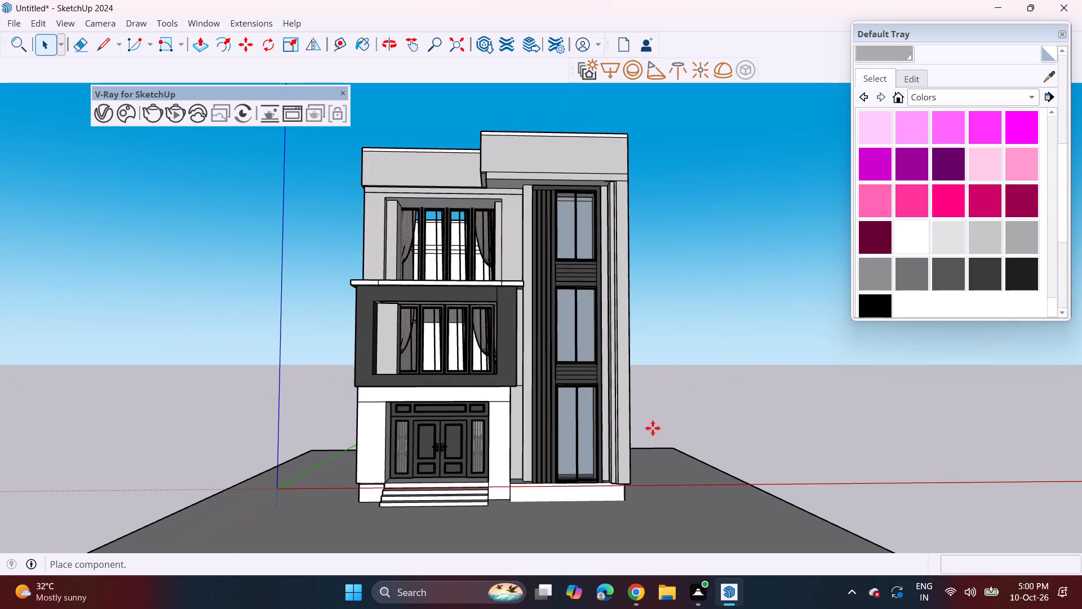
{"action": "left_click", "coordinate": [728, 528]}
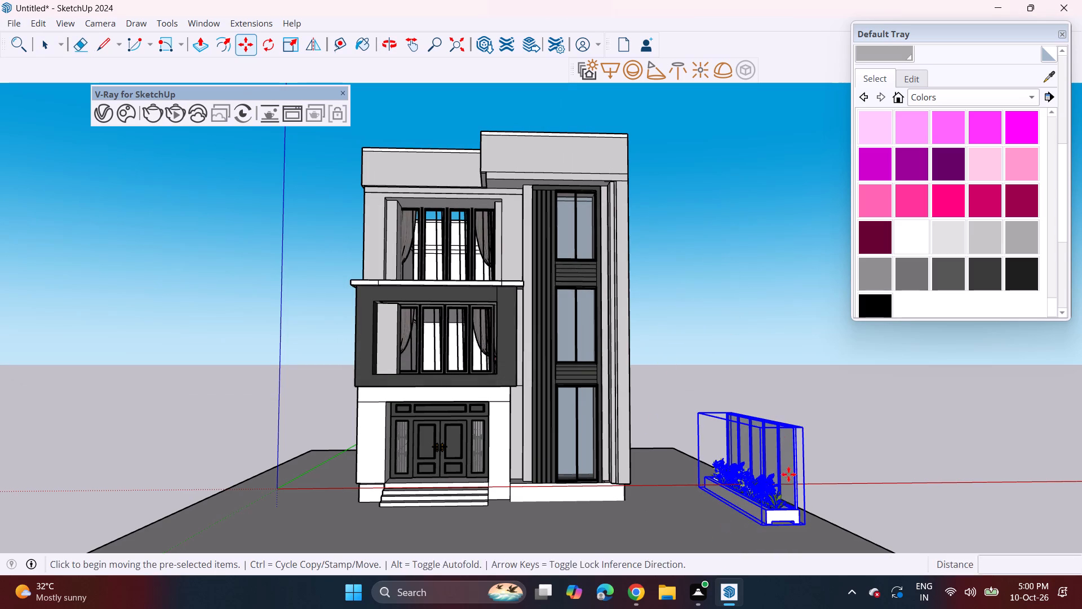
{"action": "right_click", "coordinate": [772, 466]}
{"action": "left_click", "coordinate": [813, 183]}
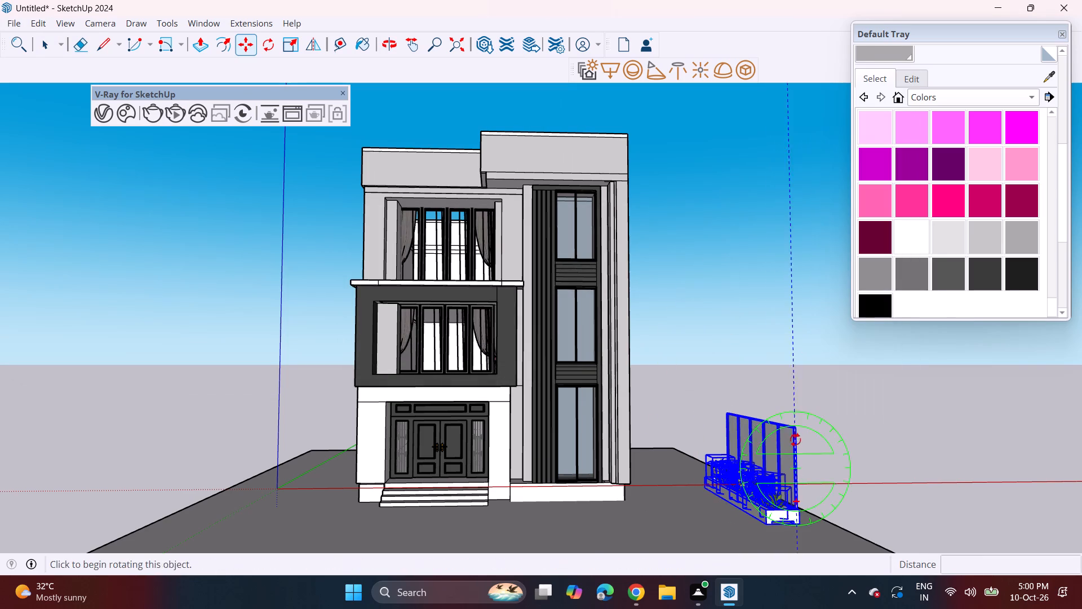
{"action": "left_click", "coordinate": [795, 442]}
{"action": "key", "text": "space"}
Delete the tall slatted screen standing behind the imported planter.
{"action": "left_click", "coordinate": [786, 440]}
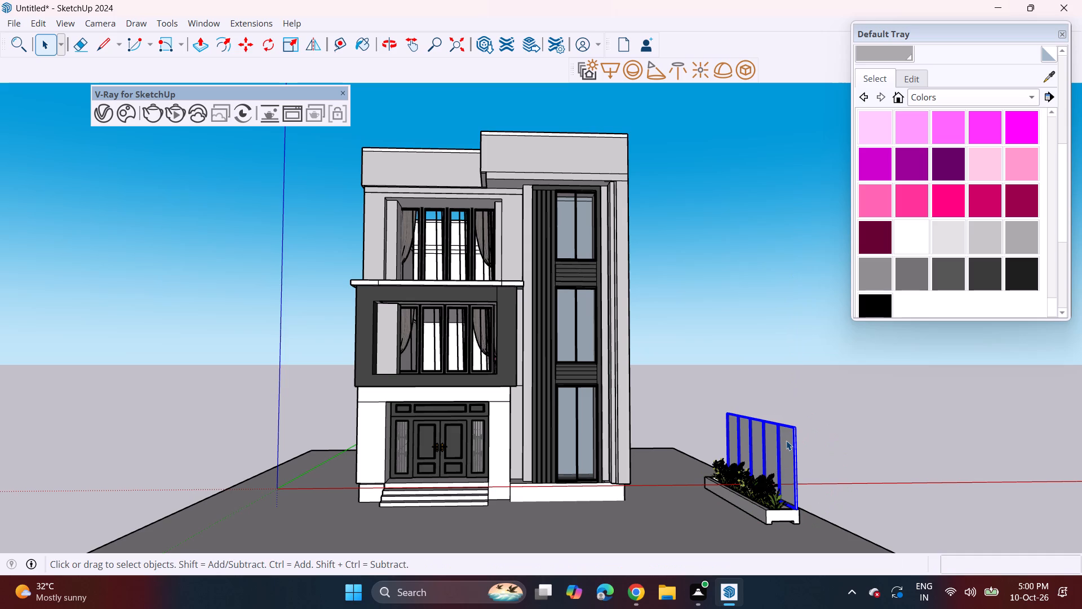
{"action": "key", "text": "Delete"}
Group the planter box together with all of its plants.
{"action": "left_click_drag", "start_coordinate": [689, 452], "coordinate": [800, 537]}
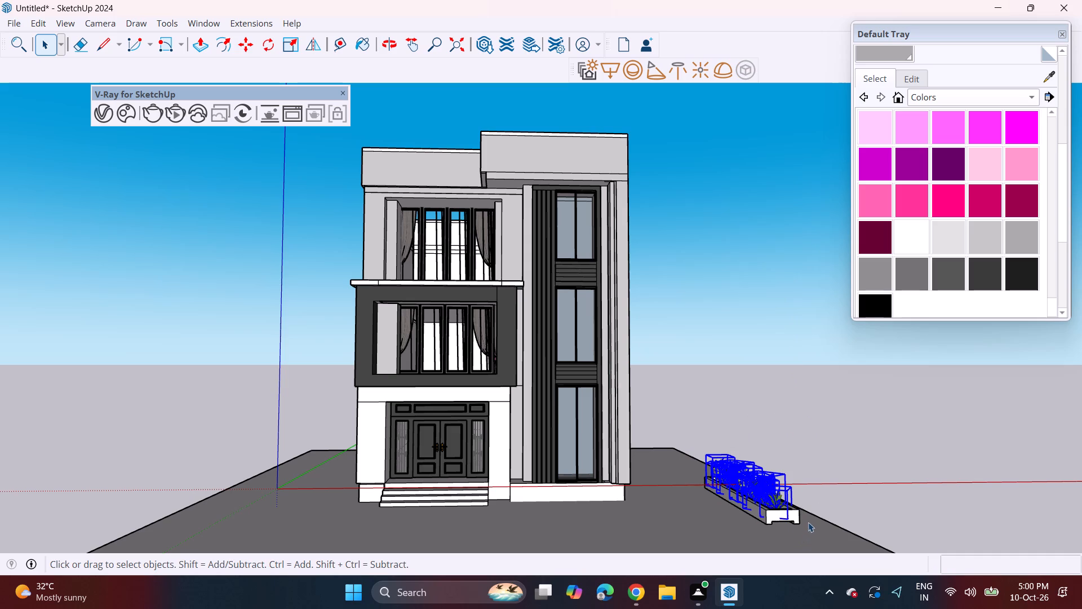
{"action": "left_click", "coordinate": [793, 515], "text": "ctrl"}
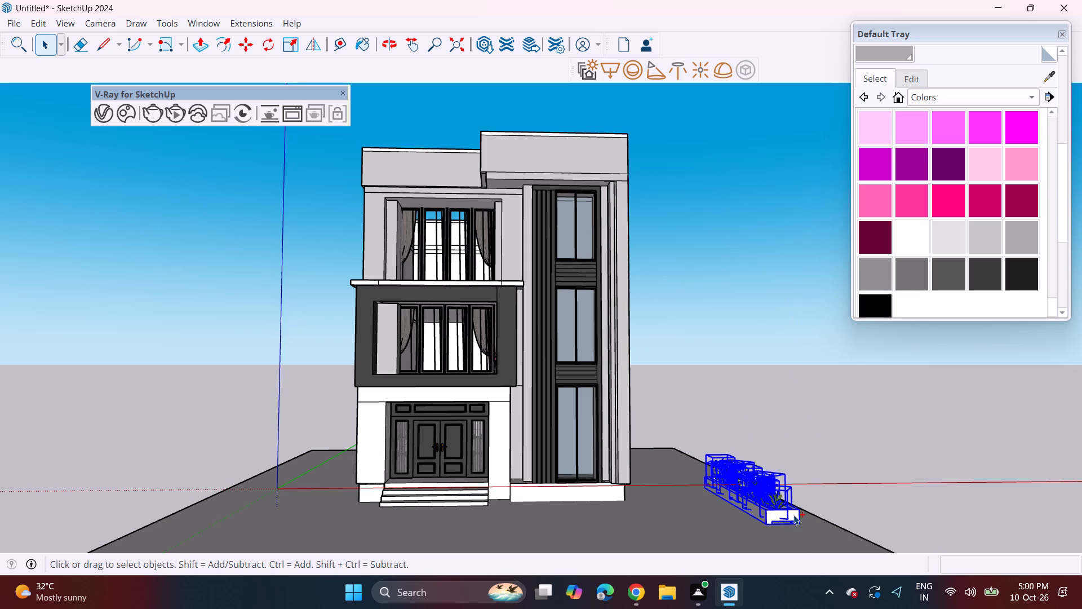
{"action": "right_click", "coordinate": [793, 515]}
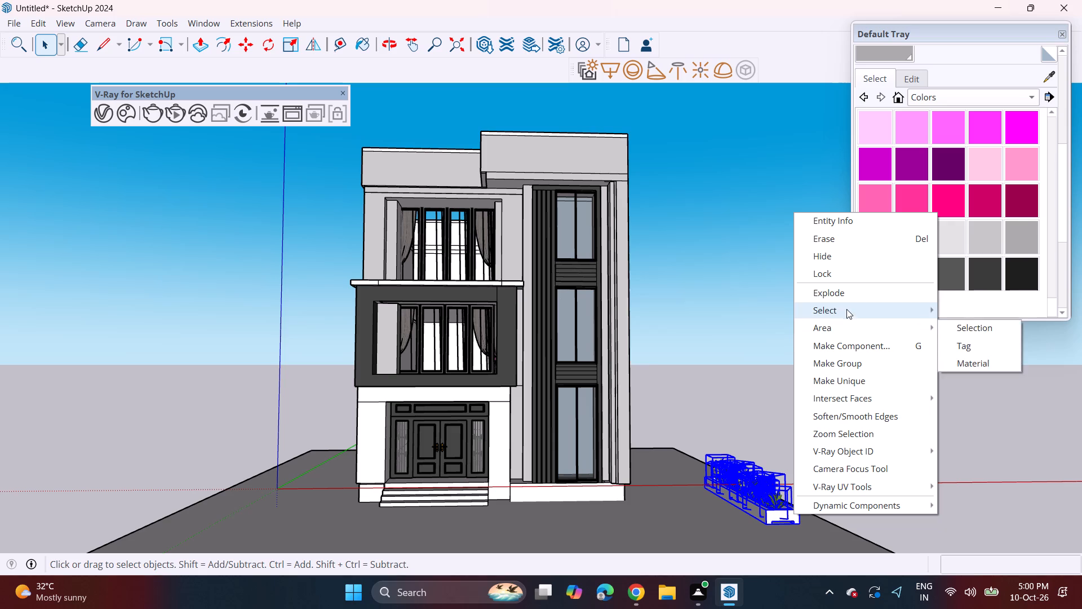
{"action": "left_click", "coordinate": [868, 365]}
Rotate the planter group 90 degrees on the slab so it runs parallel to the house front.
{"action": "scroll", "coordinate": [781, 496], "scroll_direction": "down", "scroll_amount": 4}
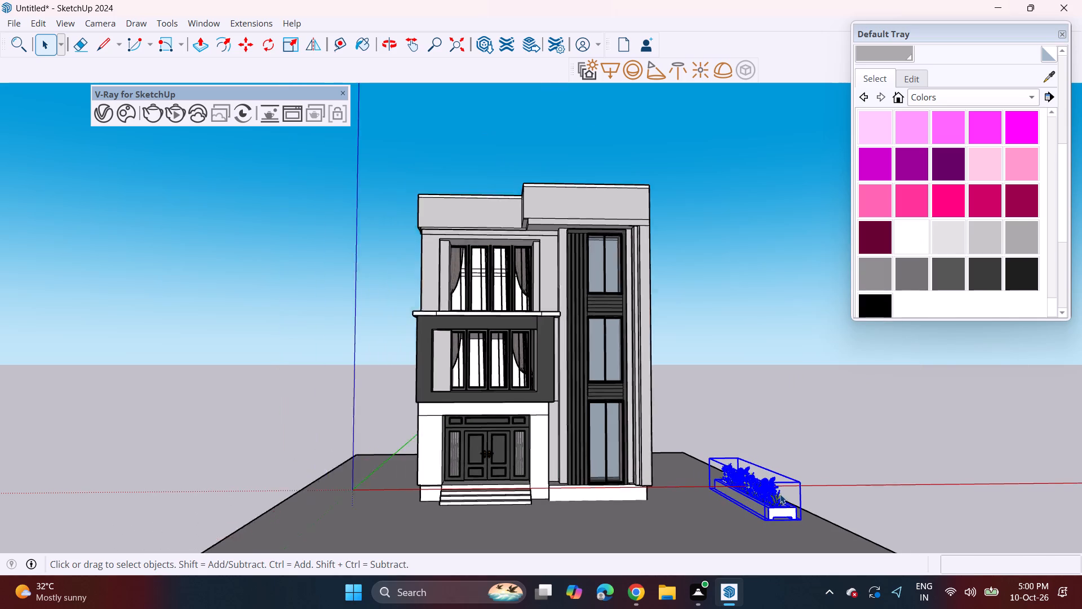
{"action": "middle_click_drag", "start_coordinate": [726, 364], "coordinate": [654, 196], "text": "shift"}
{"action": "middle_click_drag", "start_coordinate": [666, 246], "coordinate": [725, 410]}
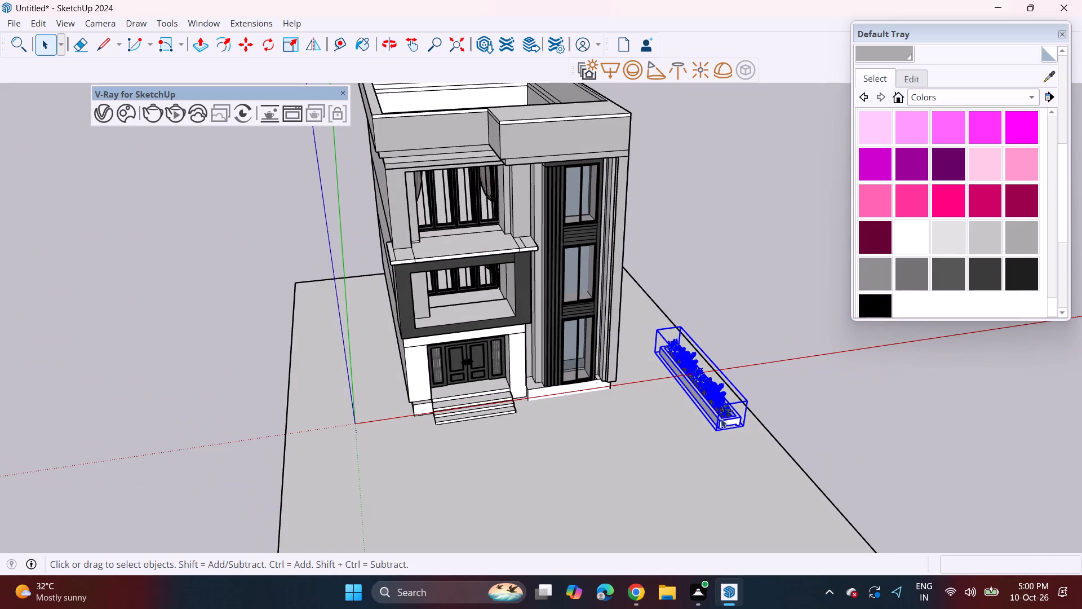
{"action": "left_click", "coordinate": [272, 44]}
{"action": "left_click", "coordinate": [663, 520]}
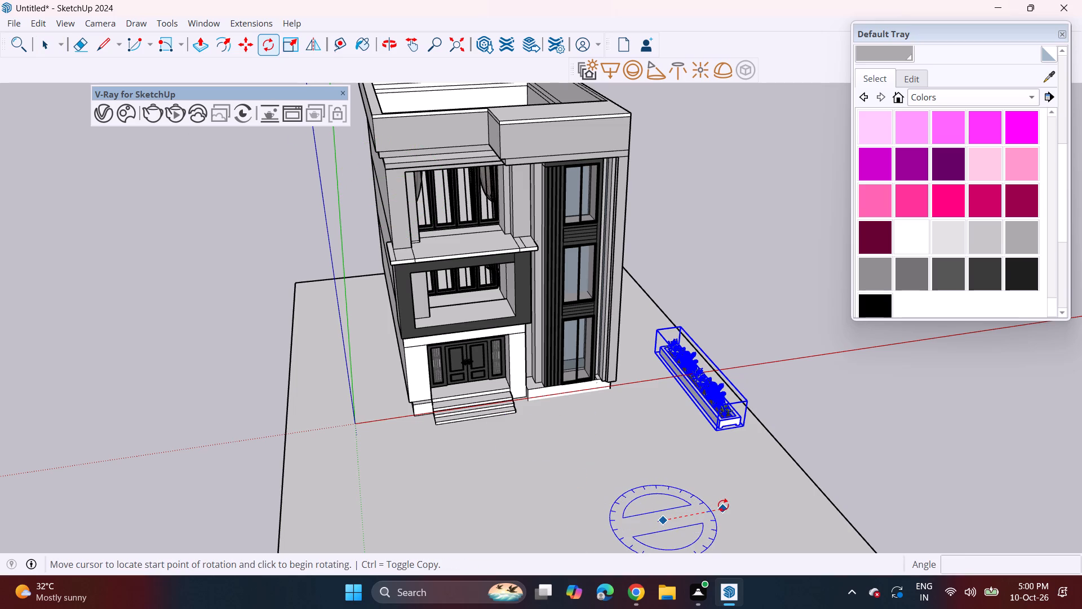
{"action": "left_click", "coordinate": [727, 504]}
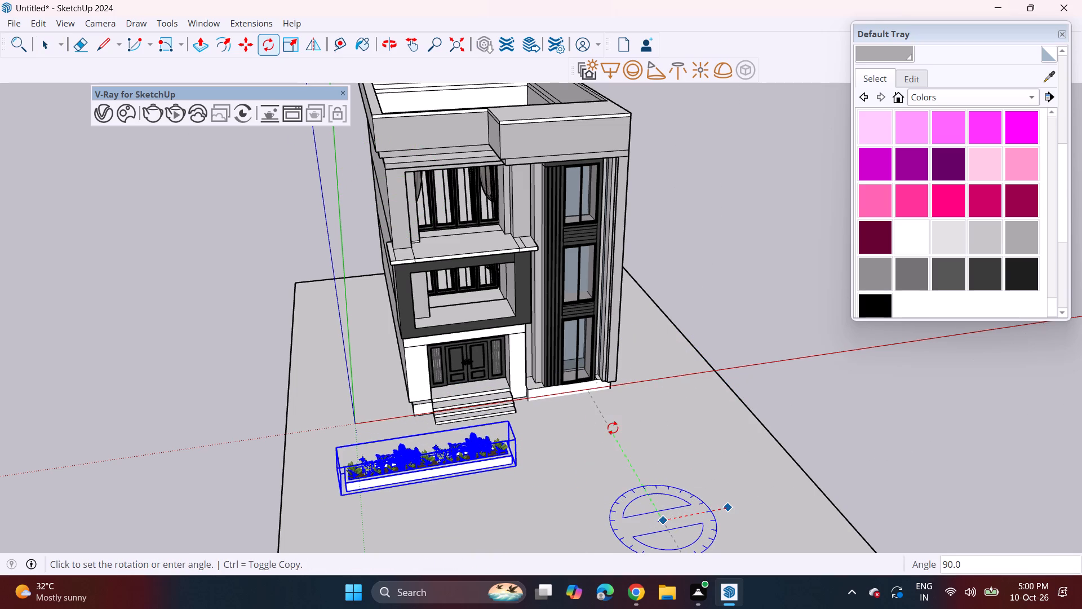
{"action": "left_click", "coordinate": [613, 428]}
Move the planter group about 26' 6 5/8" to stand in front of the window tower beside the entrance steps.
{"action": "scroll", "coordinate": [561, 480], "scroll_direction": "up", "scroll_amount": 4}
{"action": "key", "text": "m"}
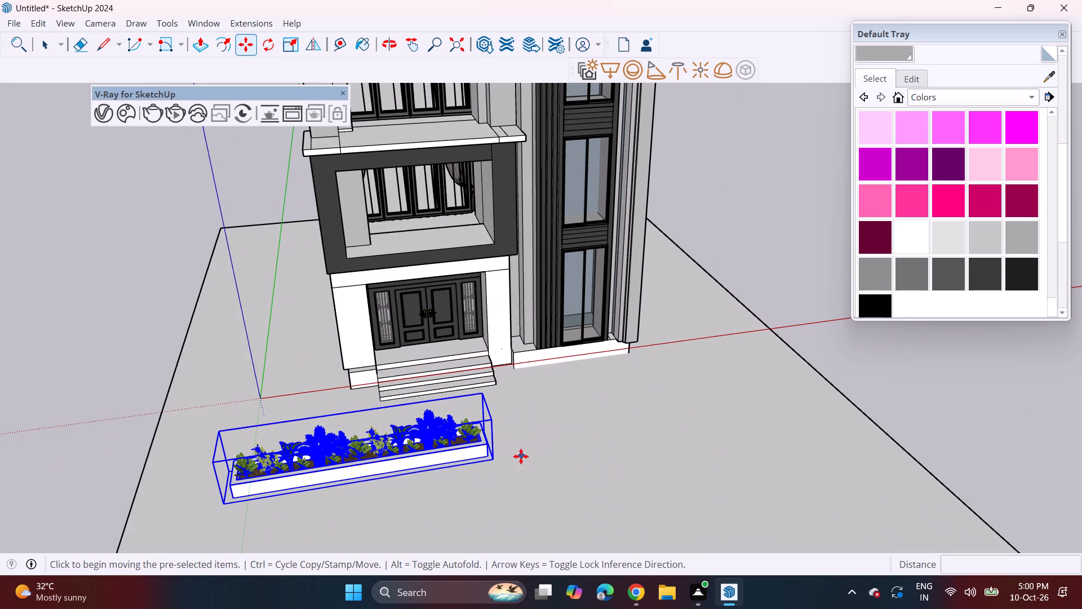
{"action": "left_click_drag", "start_coordinate": [496, 459], "coordinate": [502, 458]}
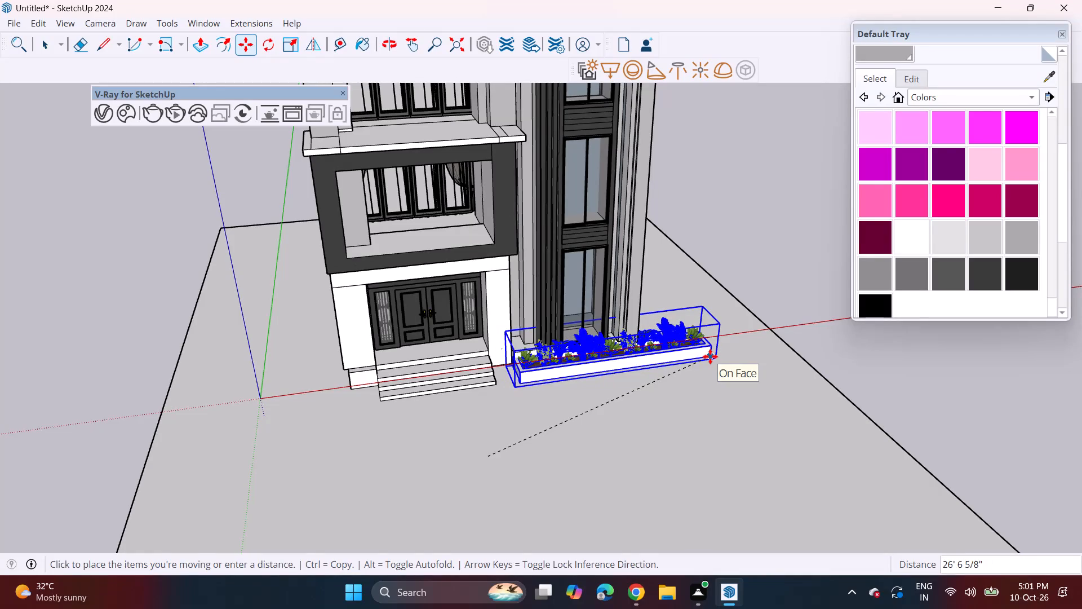
{"action": "left_click", "coordinate": [710, 356]}
Copy the planter about 34' 9 3/4" along the red axis to the other side of the entrance steps.
{"action": "scroll", "coordinate": [577, 377], "scroll_direction": "up", "scroll_amount": 2}
{"action": "middle_click_drag", "start_coordinate": [508, 332], "coordinate": [381, 216]}
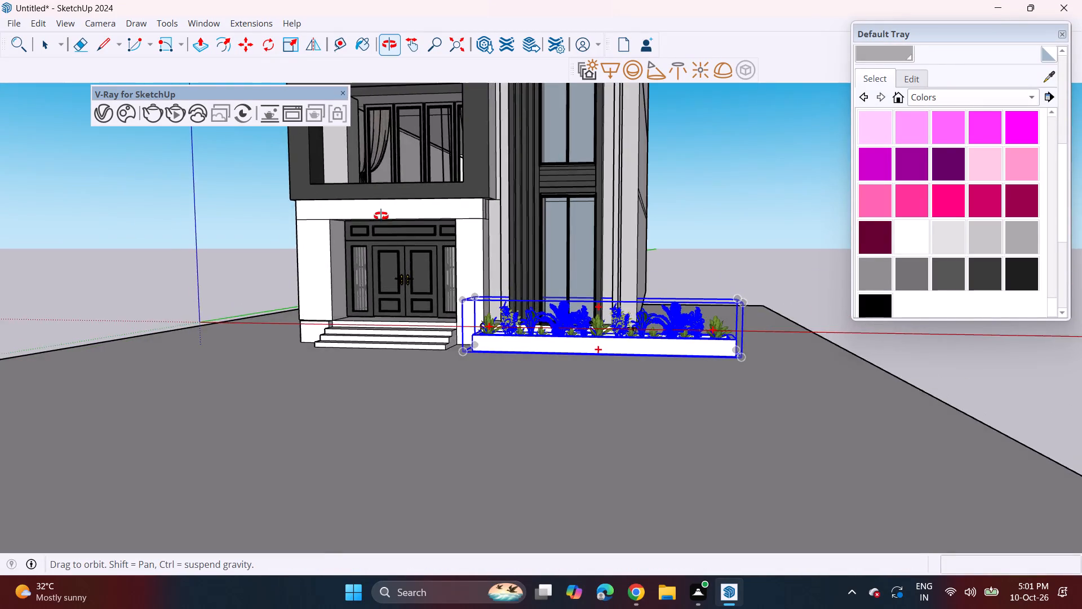
{"action": "middle_click_drag", "start_coordinate": [381, 216], "coordinate": [452, 224]}
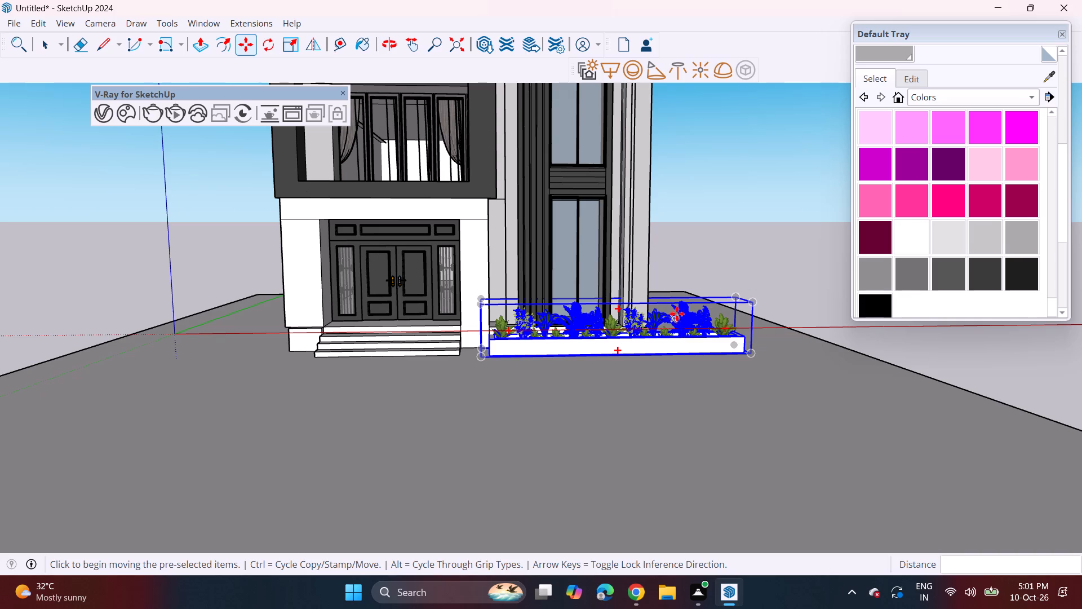
{"action": "left_click", "coordinate": [756, 354]}
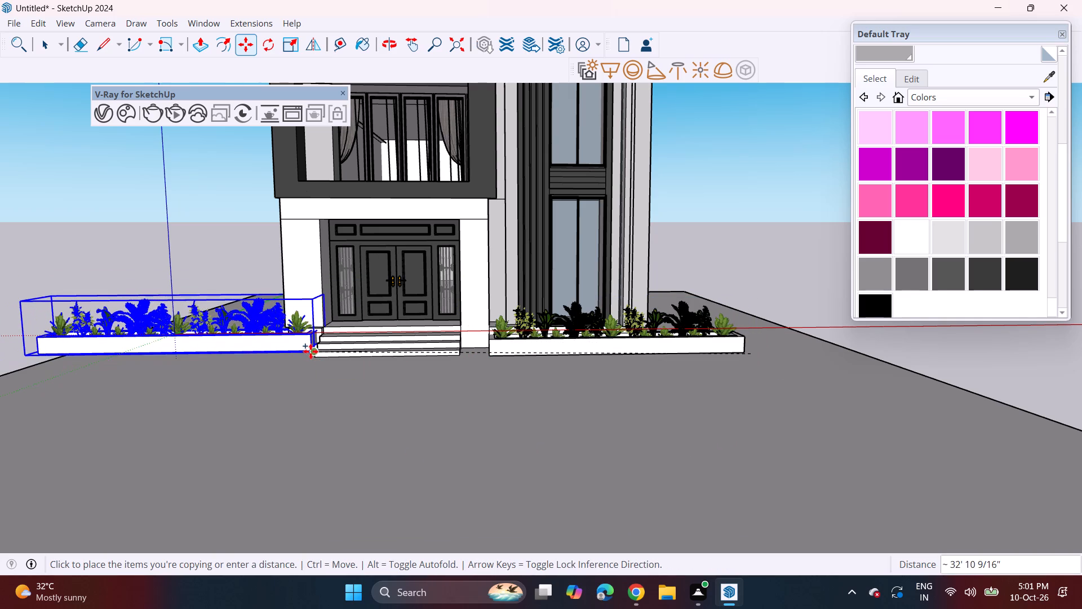
{"action": "left_click", "coordinate": [285, 358]}
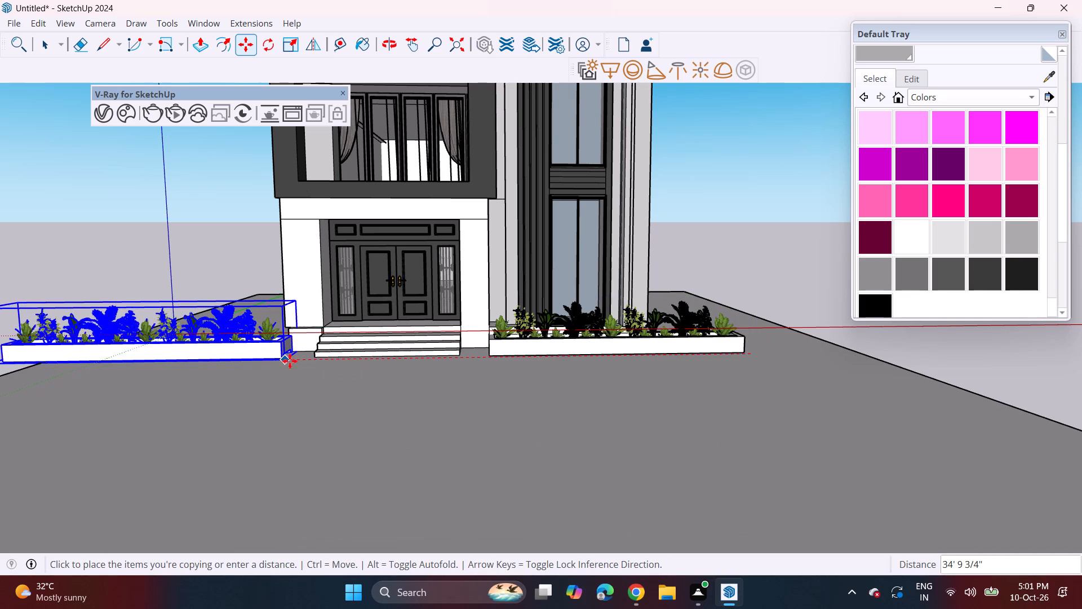
Scale the copied planter lengthwise to about 0.83 so it ends at the slab's edge.
{"action": "middle_click_drag", "start_coordinate": [294, 373], "coordinate": [337, 391]}
{"action": "middle_click_drag", "start_coordinate": [276, 405], "coordinate": [349, 410]}
{"action": "key", "text": "space"}
{"action": "middle_click_drag", "start_coordinate": [326, 398], "coordinate": [660, 350], "text": "shift"}
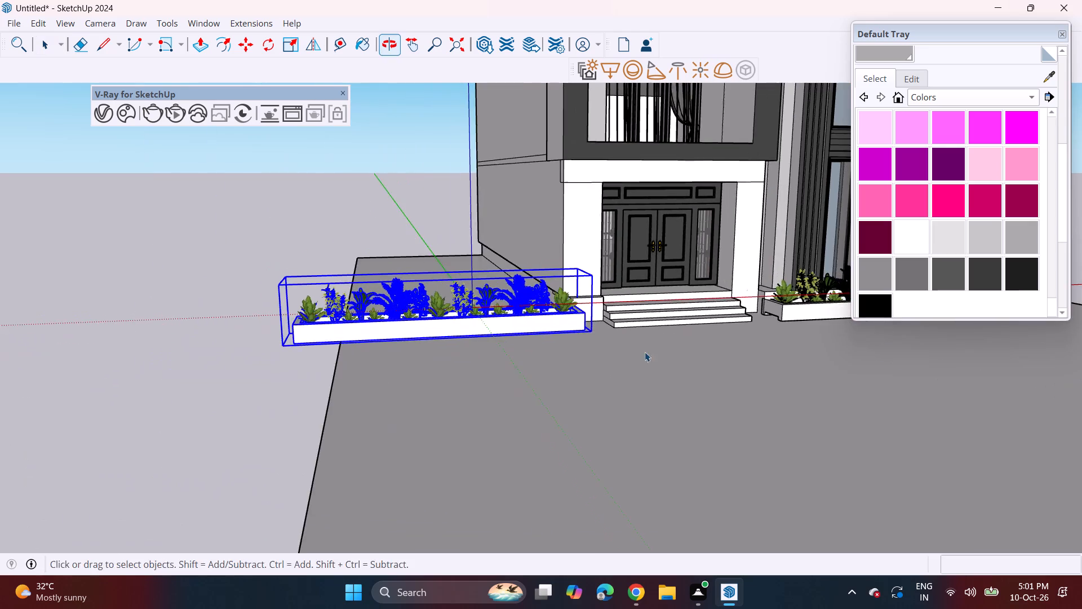
{"action": "middle_click_drag", "start_coordinate": [527, 395], "coordinate": [574, 467]}
{"action": "left_click", "coordinate": [292, 44]}
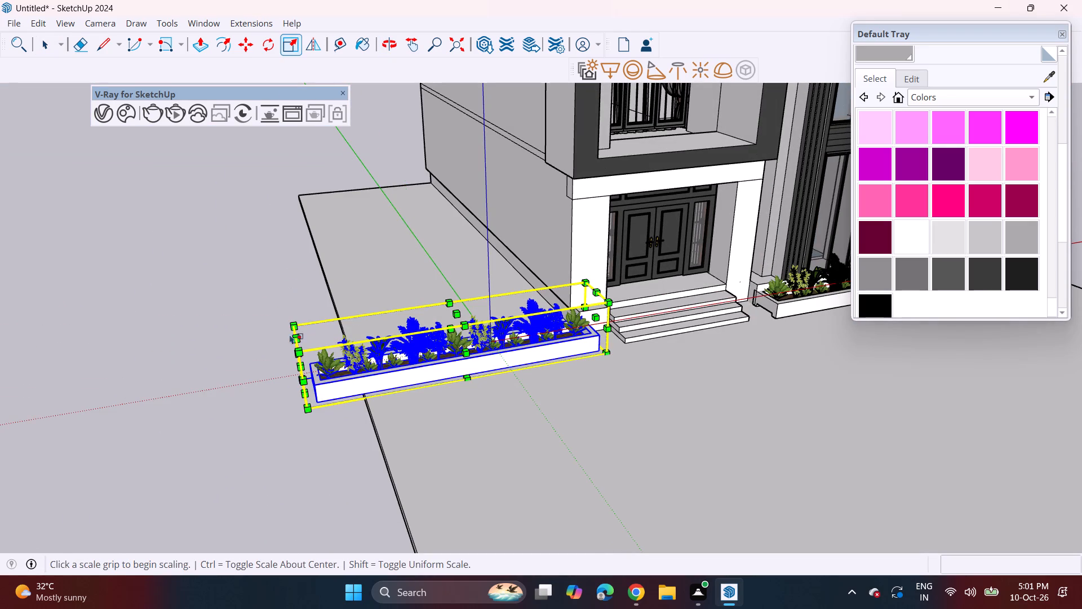
{"action": "left_click", "coordinate": [301, 372]}
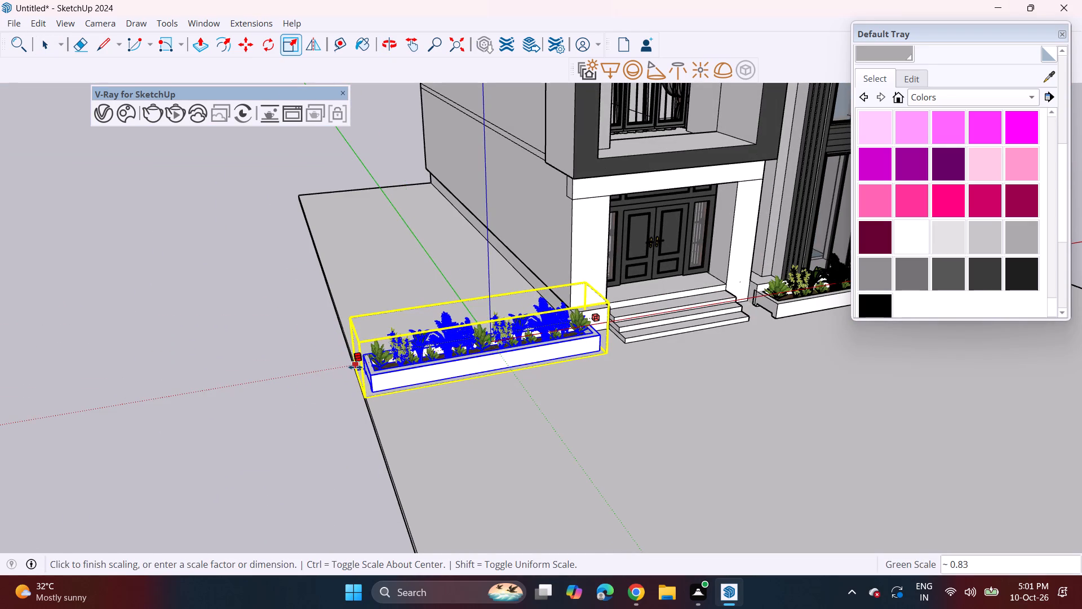
{"action": "left_click", "coordinate": [355, 367]}
Scale the planter in front of the window tower lengthwise to 0.72, keeping its end beside the steps fixed.
{"action": "middle_click_drag", "start_coordinate": [700, 432], "coordinate": [238, 387], "text": "shift"}
{"action": "scroll", "coordinate": [385, 389], "scroll_direction": "up", "scroll_amount": 1, "text": "shift"}
{"action": "middle_click_drag", "start_coordinate": [556, 307], "coordinate": [484, 313]}
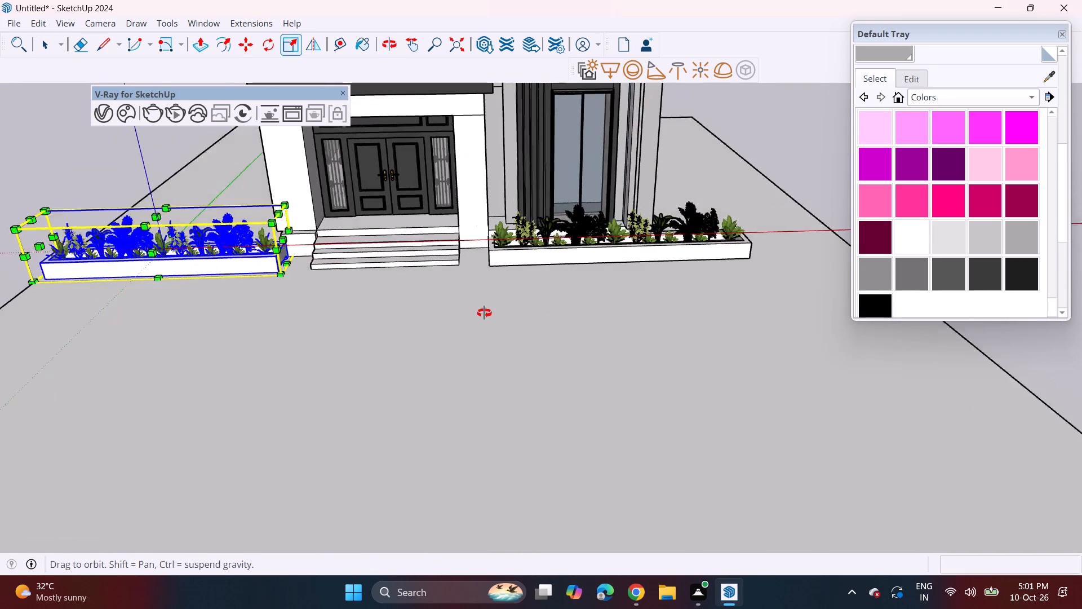
{"action": "middle_click_drag", "start_coordinate": [484, 313], "coordinate": [356, 303]}
{"action": "key", "text": "space"}
{"action": "left_click", "coordinate": [710, 273]}
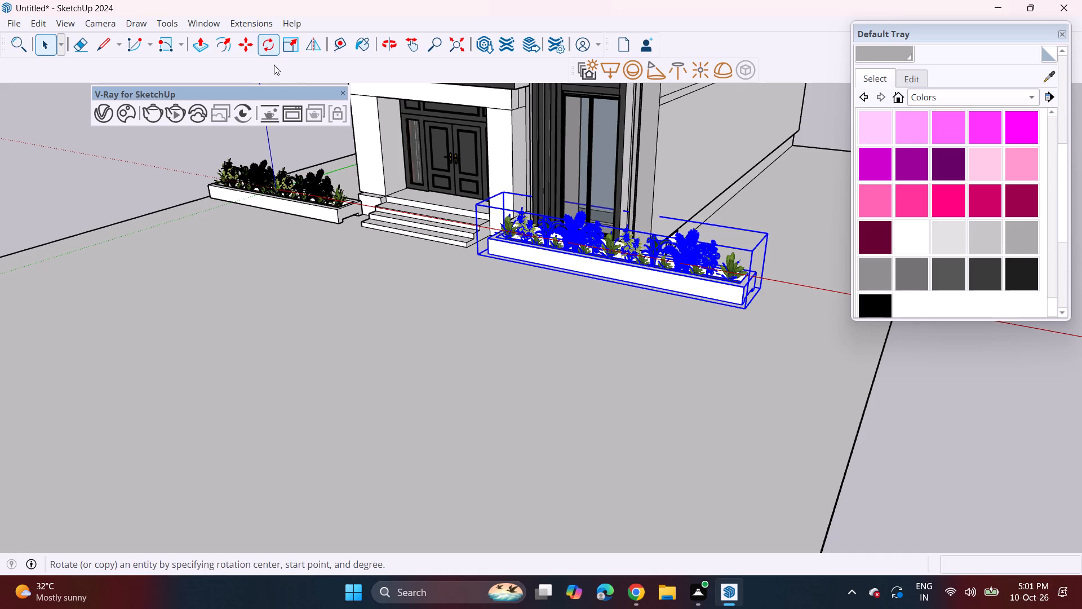
{"action": "left_click", "coordinate": [285, 46]}
{"action": "left_click", "coordinate": [758, 272]}
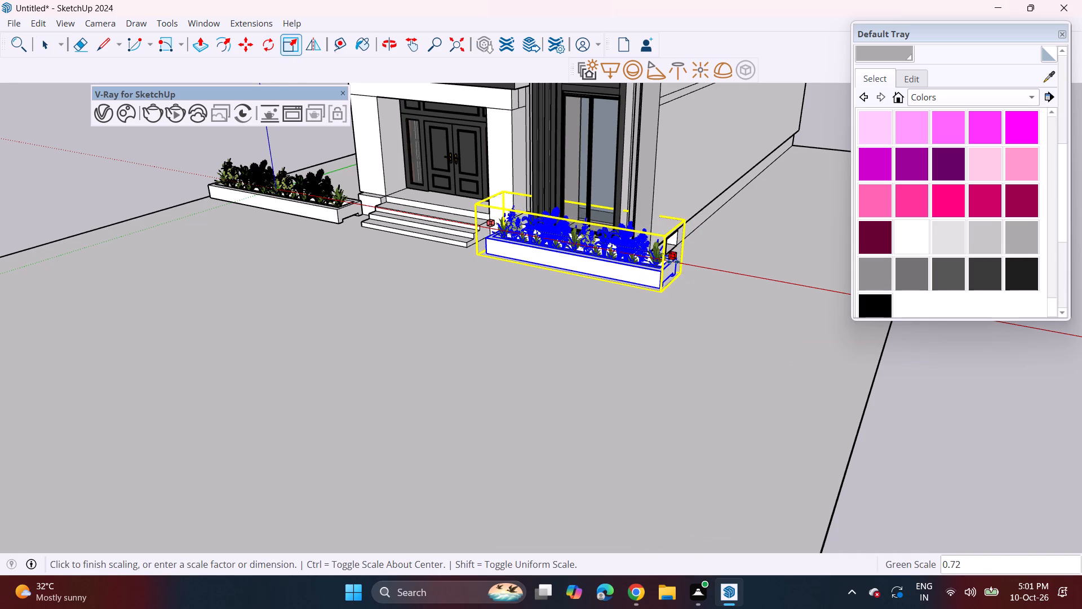
{"action": "left_click", "coordinate": [673, 262]}
{"action": "middle_click_drag", "start_coordinate": [468, 330], "coordinate": [619, 248]}
{"action": "key", "text": "space"}
{"action": "left_click", "coordinate": [724, 189]}
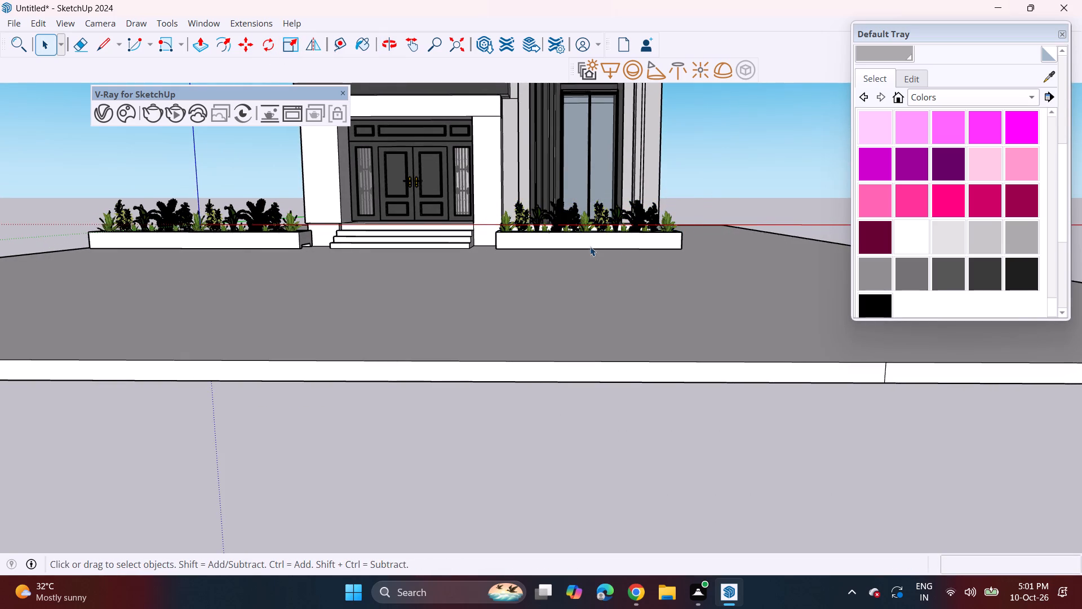
Import the Group_2 grass strip model from the Downloads folder.
{"action": "middle_click_drag", "start_coordinate": [593, 249], "coordinate": [624, 310]}
{"action": "scroll", "coordinate": [597, 328], "scroll_direction": "up", "scroll_amount": 1}
{"action": "middle_click_drag", "start_coordinate": [597, 324], "coordinate": [597, 250]}
{"action": "middle_click_drag", "start_coordinate": [600, 242], "coordinate": [638, 312], "text": "shift"}
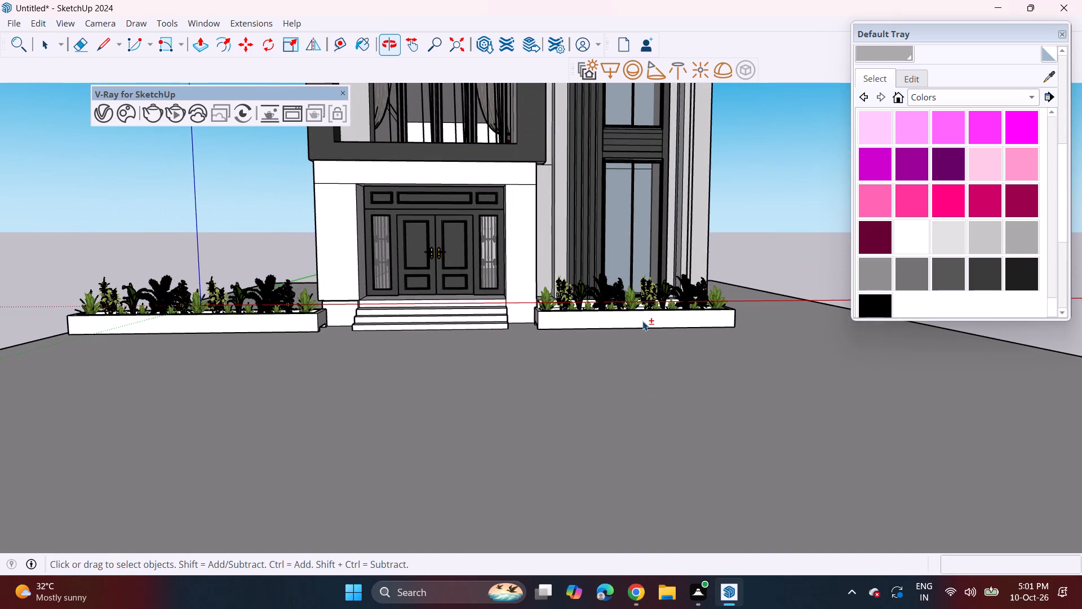
{"action": "middle_click_drag", "start_coordinate": [644, 360], "coordinate": [682, 343]}
{"action": "middle_click_drag", "start_coordinate": [535, 386], "coordinate": [588, 404], "text": "shift"}
{"action": "left_click", "coordinate": [12, 22]}
{"action": "left_click", "coordinate": [57, 224]}
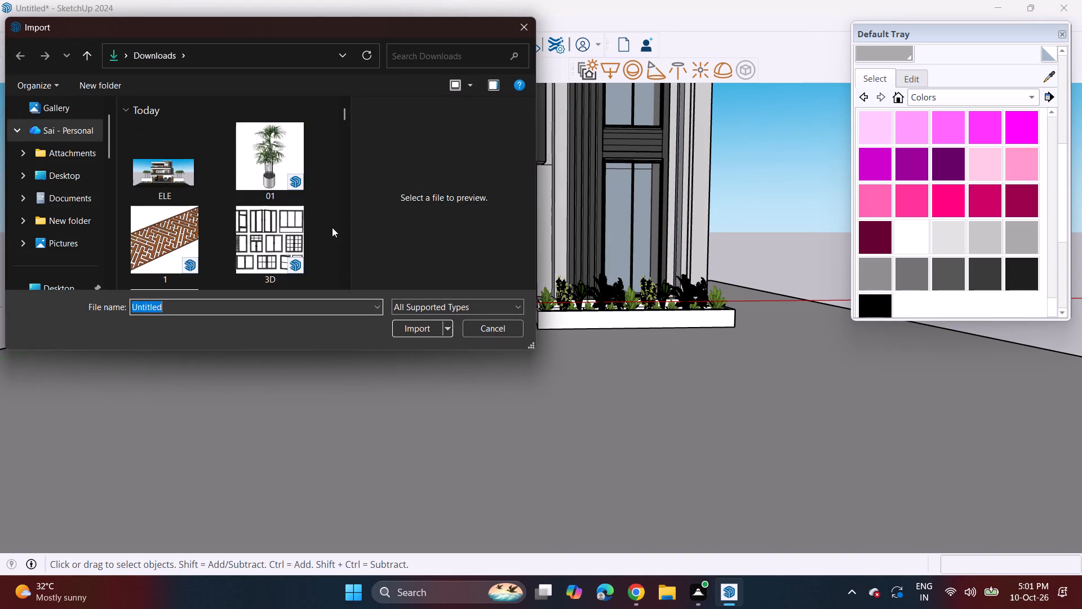
{"action": "scroll", "coordinate": [272, 203], "scroll_direction": "down", "scroll_amount": 20}
{"action": "scroll", "coordinate": [272, 203], "scroll_direction": "down", "scroll_amount": 1}
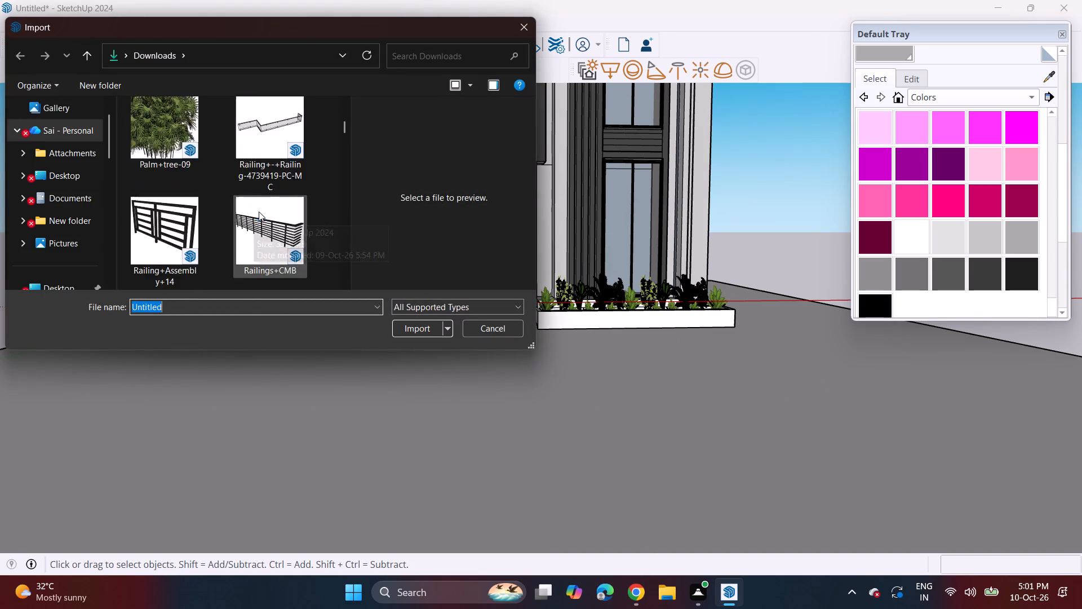
{"action": "scroll", "coordinate": [259, 211], "scroll_direction": "down", "scroll_amount": 18}
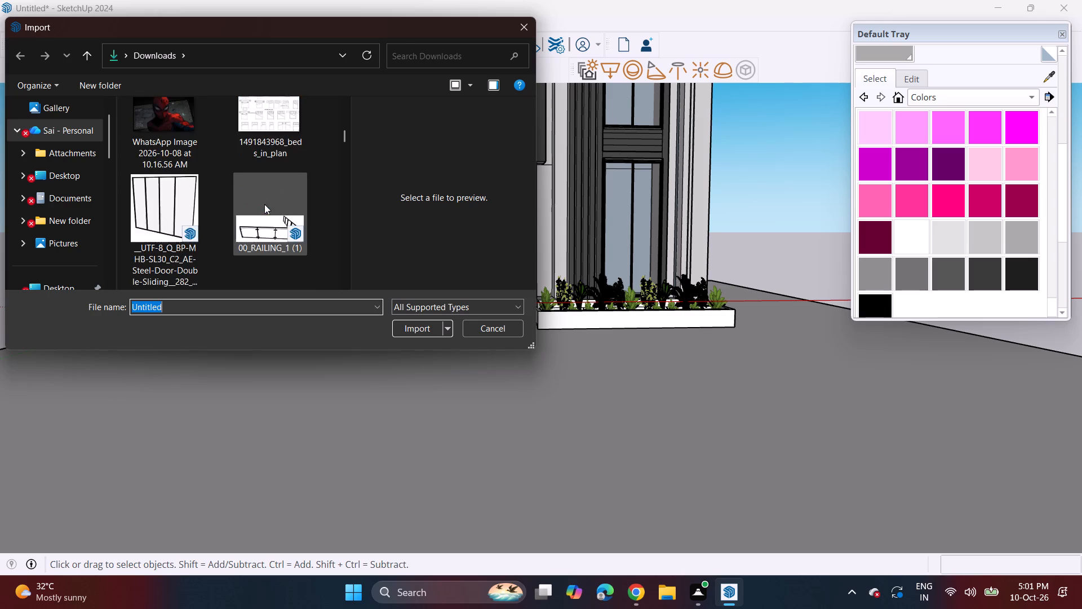
{"action": "scroll", "coordinate": [264, 202], "scroll_direction": "down", "scroll_amount": 10}
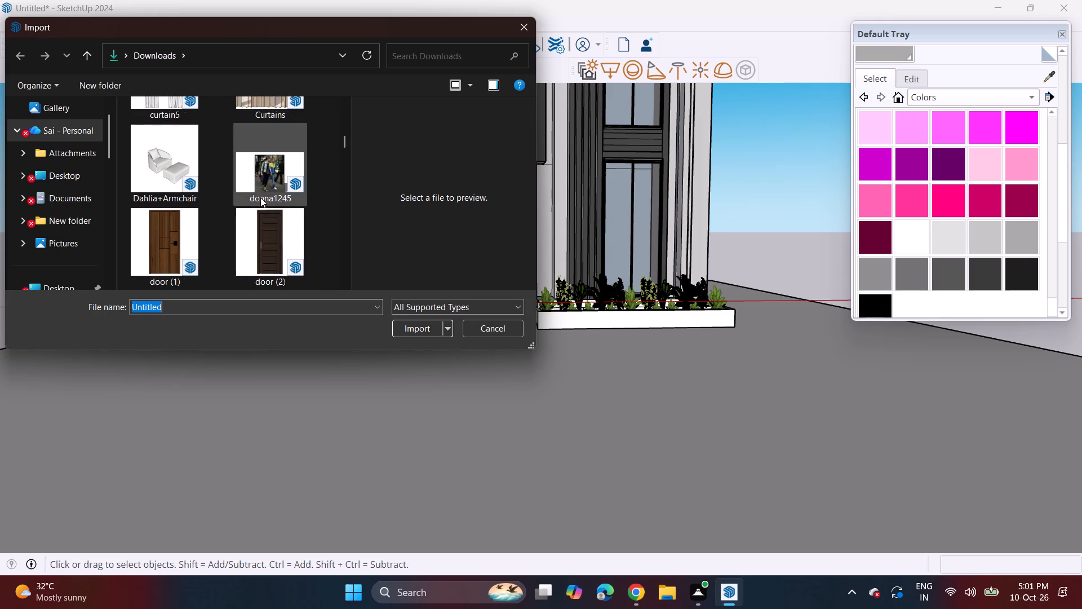
{"action": "scroll", "coordinate": [260, 197], "scroll_direction": "down", "scroll_amount": 7}
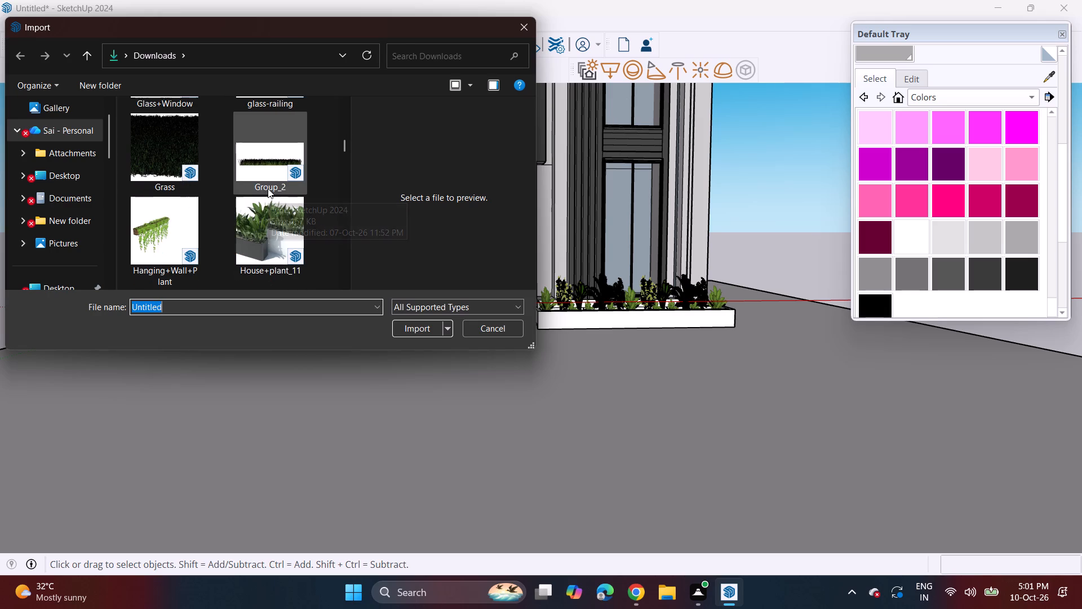
{"action": "left_click", "coordinate": [268, 174]}
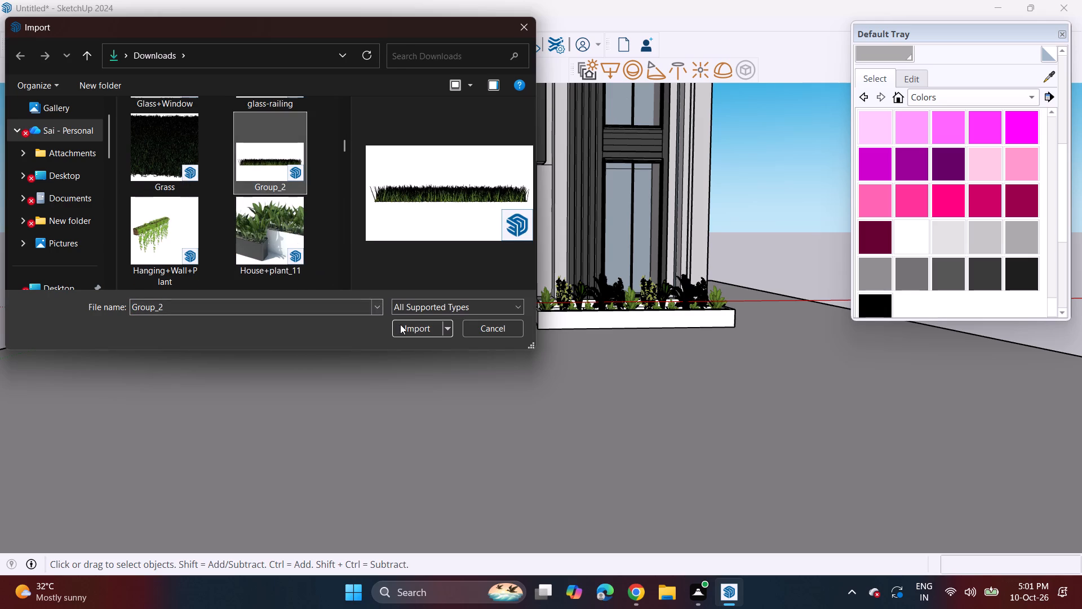
{"action": "left_click", "coordinate": [406, 330]}
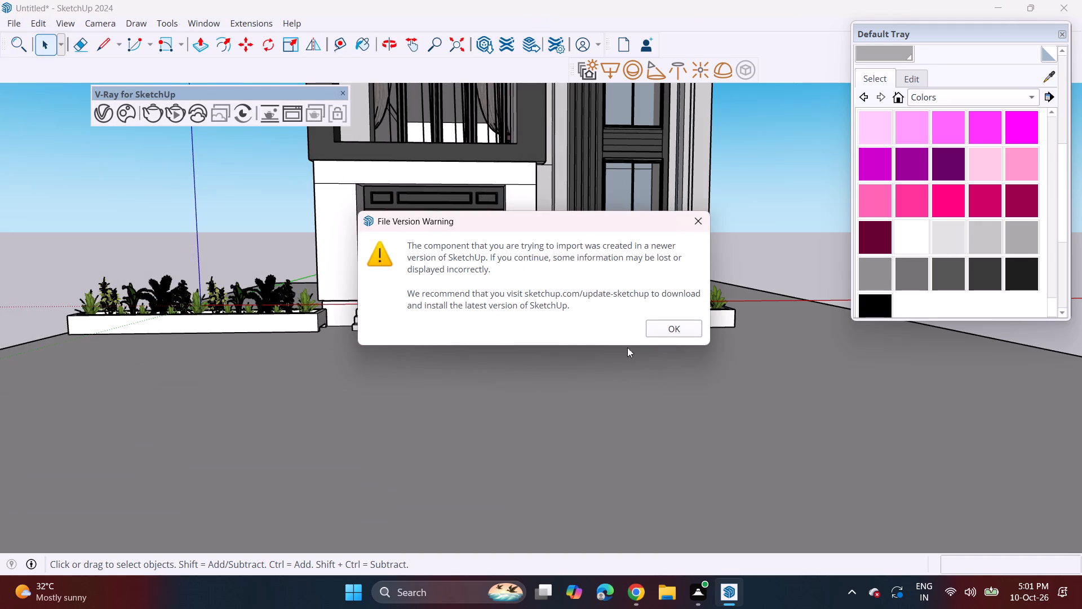
{"action": "left_click", "coordinate": [671, 318]}
{"action": "left_click", "coordinate": [665, 335]}
Place the grass strip on the open slab in front of the copied planter.
{"action": "scroll", "coordinate": [621, 348], "scroll_direction": "down", "scroll_amount": 3}
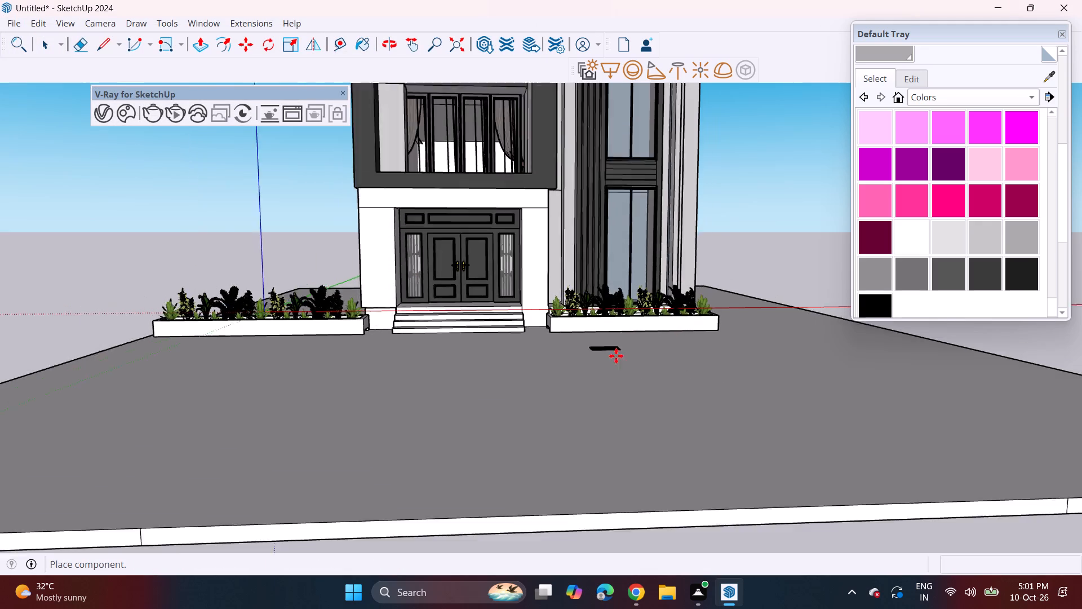
{"action": "scroll", "coordinate": [616, 356], "scroll_direction": "down", "scroll_amount": 2}
{"action": "double_click", "coordinate": [323, 416]}
{"action": "middle_click_drag", "start_coordinate": [299, 420], "coordinate": [328, 404]}
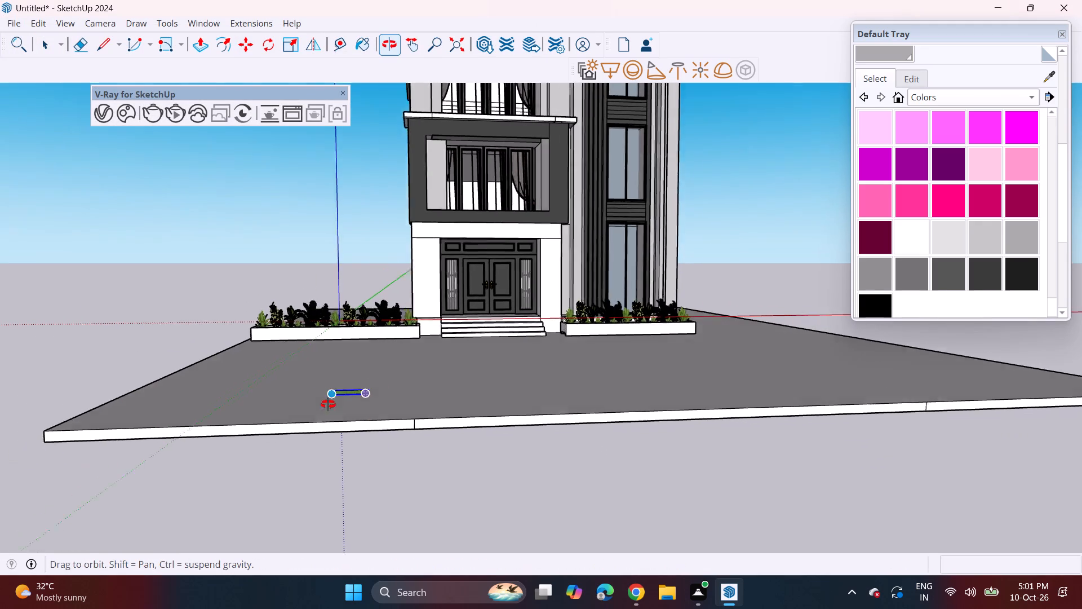
Rotate the grass strip 180° about the green axis from a point on the slab's front edge.
{"action": "middle_click_drag", "start_coordinate": [328, 404], "coordinate": [331, 403]}
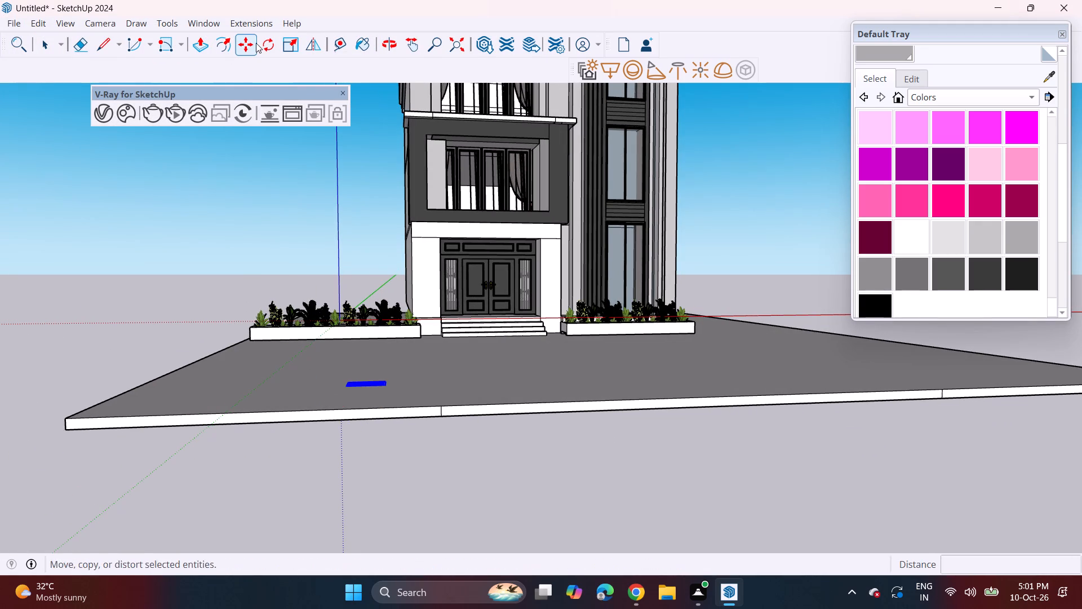
{"action": "left_click", "coordinate": [275, 43]}
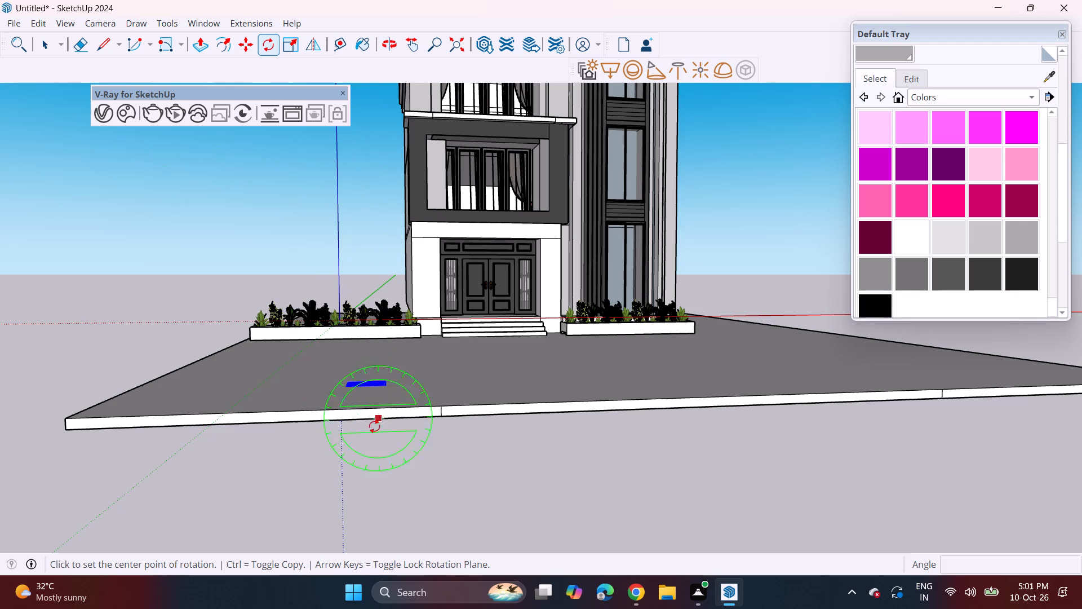
{"action": "left_click", "coordinate": [377, 413]}
{"action": "left_click", "coordinate": [402, 413]}
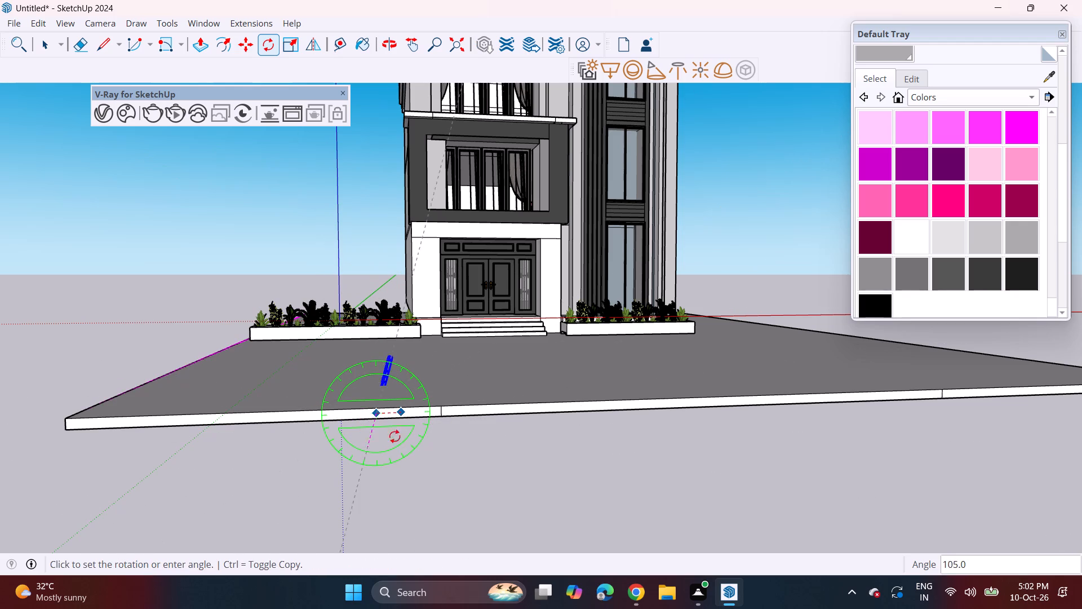
{"action": "left_click", "coordinate": [326, 416]}
{"action": "key", "text": "space"}
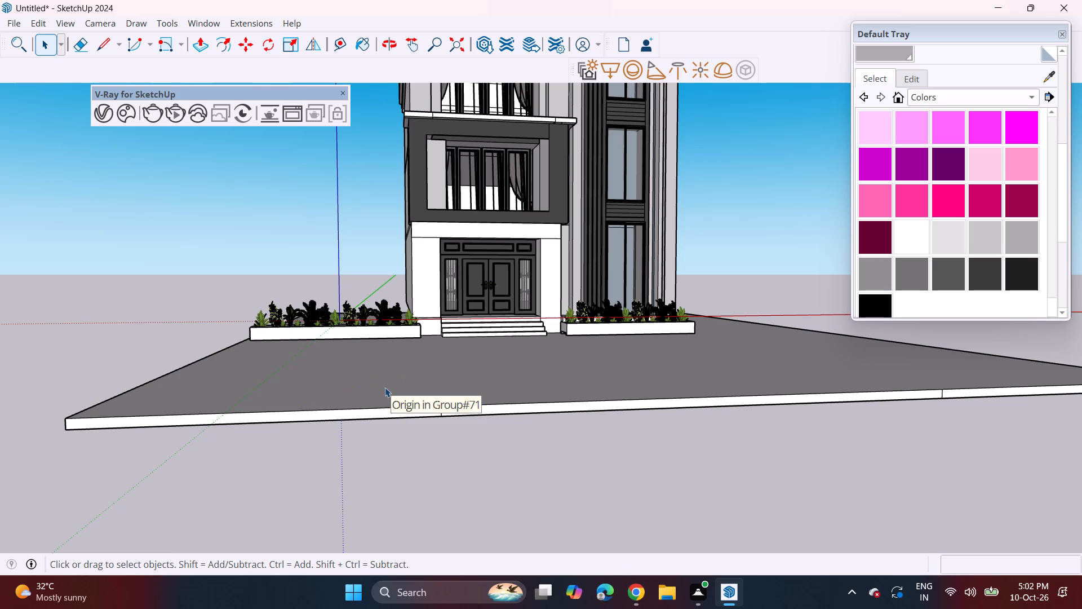
Move the grass strip about 32' 6" from beneath the slab to its top, beside the copied planter's outer corner.
{"action": "left_click", "coordinate": [388, 385]}
{"action": "left_click", "coordinate": [375, 388]}
{"action": "middle_click_drag", "start_coordinate": [388, 419], "coordinate": [390, 406]}
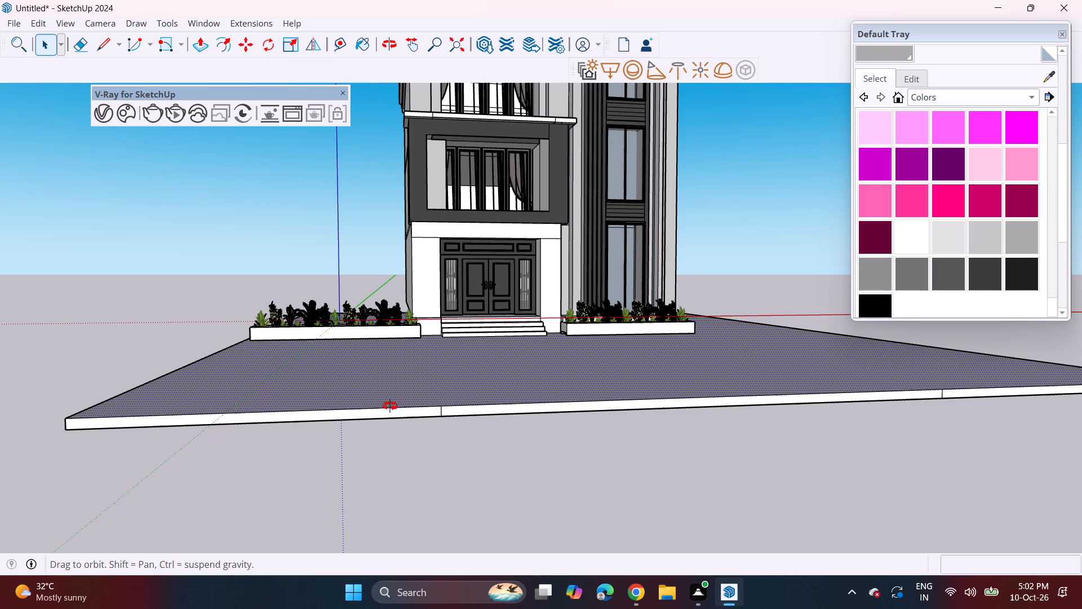
{"action": "middle_click_drag", "start_coordinate": [390, 406], "coordinate": [394, 346]}
{"action": "left_click", "coordinate": [391, 417]}
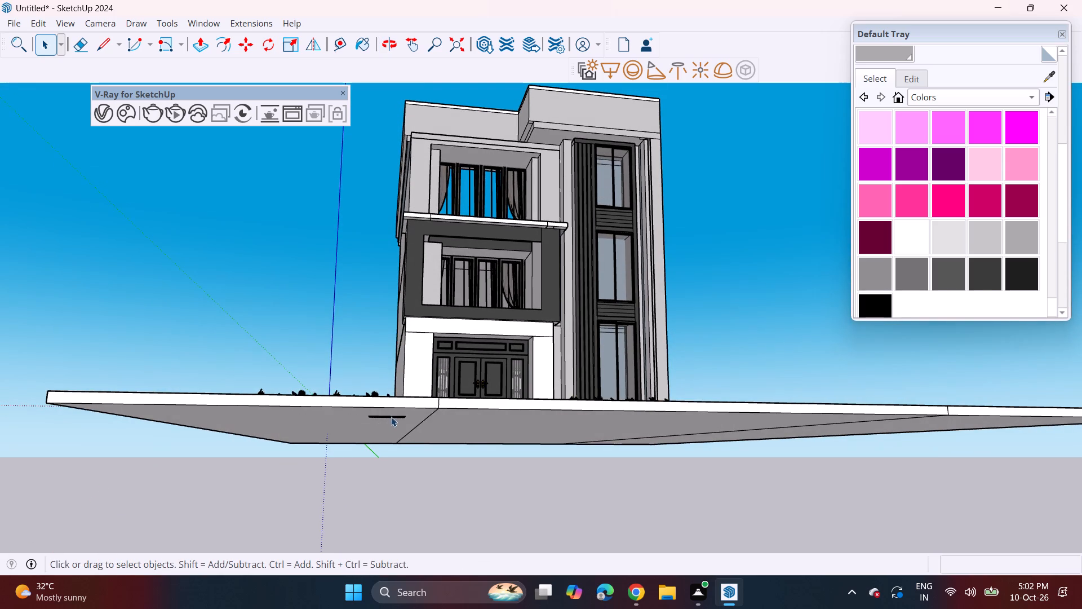
{"action": "key", "text": "m"}
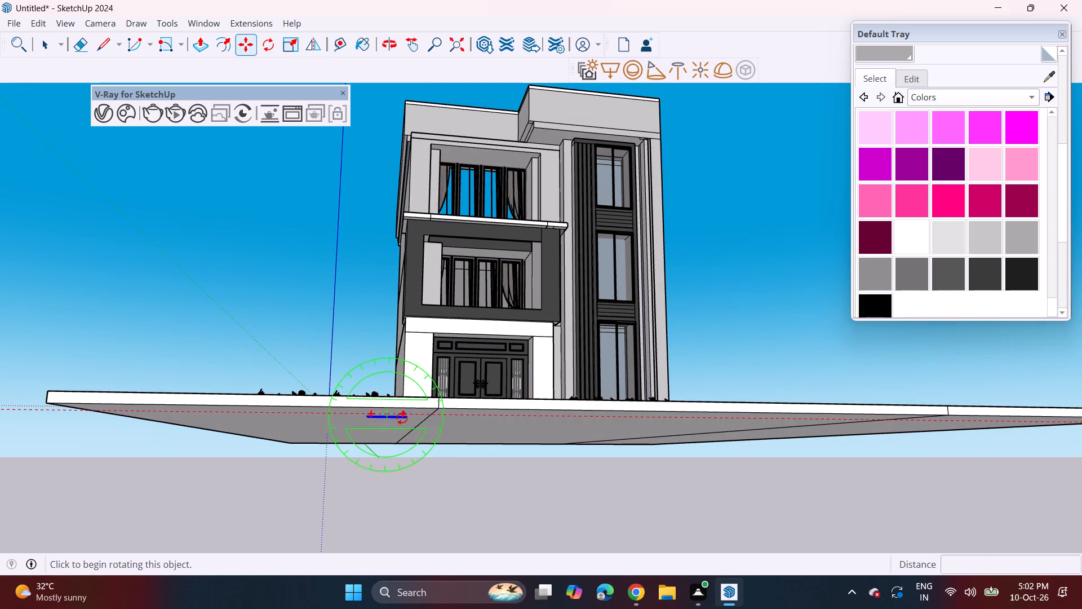
{"action": "left_click", "coordinate": [410, 419]}
{"action": "middle_click_drag", "start_coordinate": [383, 422], "coordinate": [367, 514]}
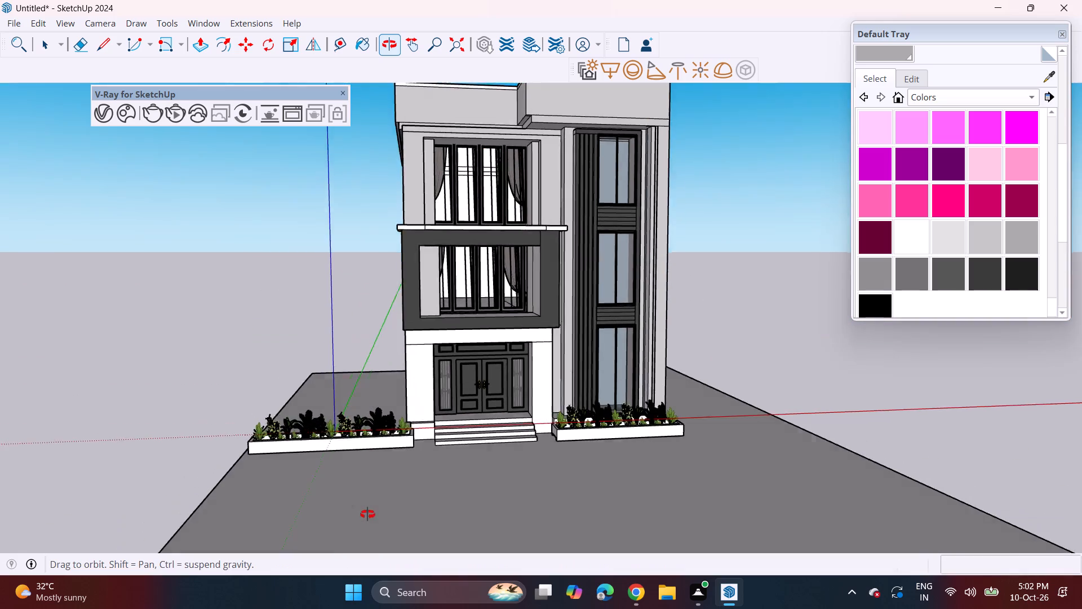
{"action": "middle_click_drag", "start_coordinate": [367, 514], "coordinate": [367, 515]}
{"action": "scroll", "coordinate": [322, 485], "scroll_direction": "up", "scroll_amount": 4}
{"action": "scroll", "coordinate": [278, 454], "scroll_direction": "up", "scroll_amount": 10}
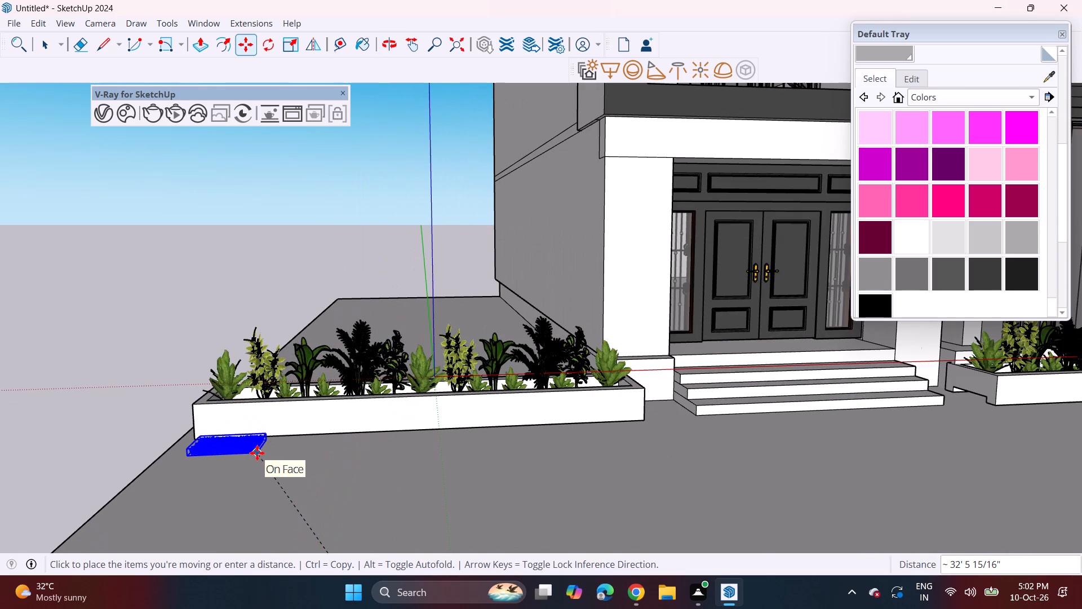
{"action": "left_click", "coordinate": [252, 454]}
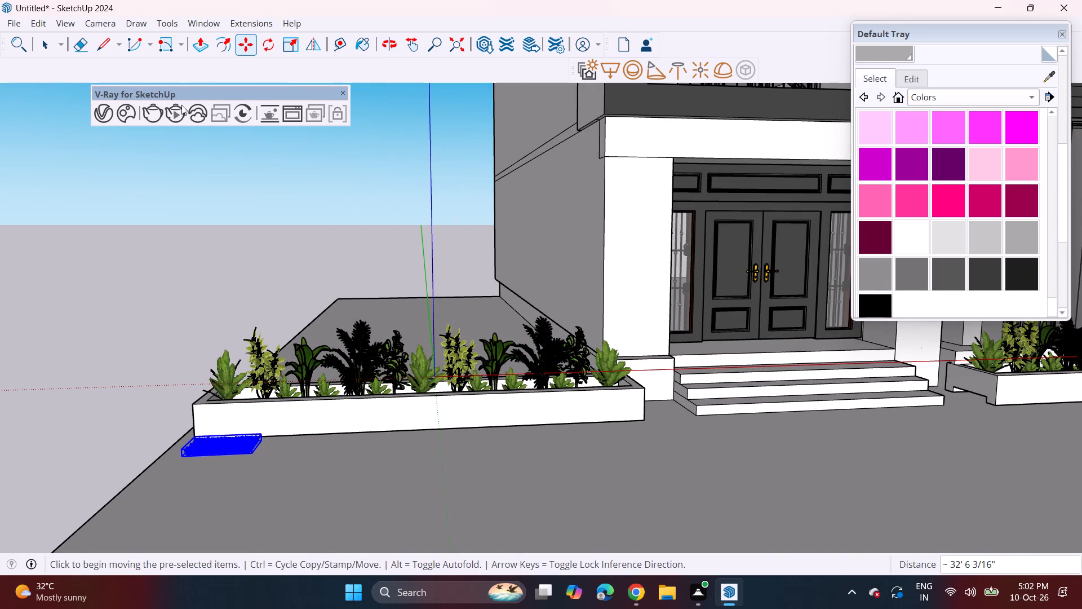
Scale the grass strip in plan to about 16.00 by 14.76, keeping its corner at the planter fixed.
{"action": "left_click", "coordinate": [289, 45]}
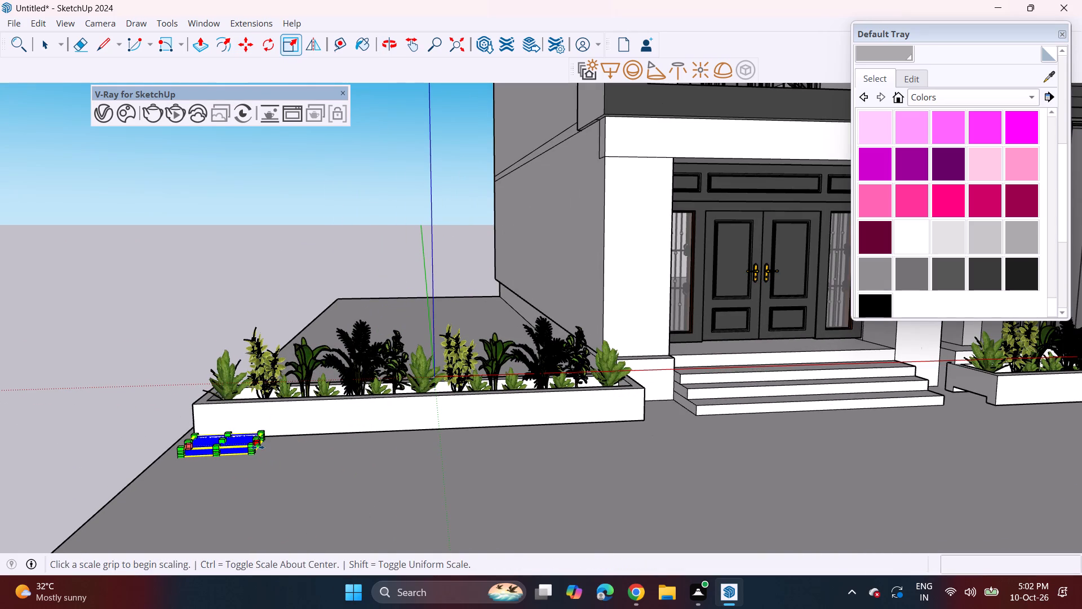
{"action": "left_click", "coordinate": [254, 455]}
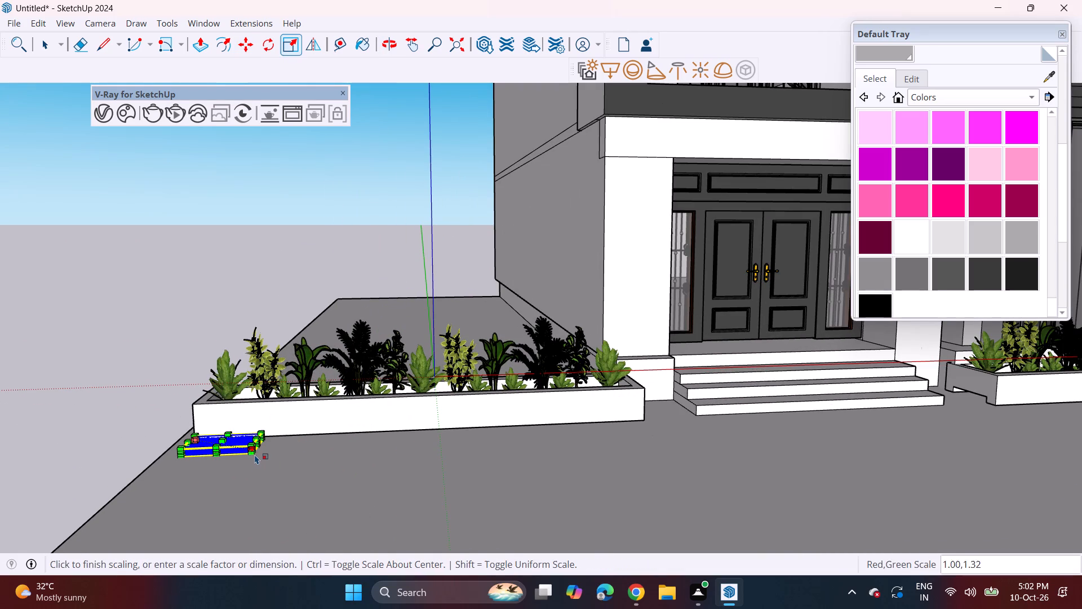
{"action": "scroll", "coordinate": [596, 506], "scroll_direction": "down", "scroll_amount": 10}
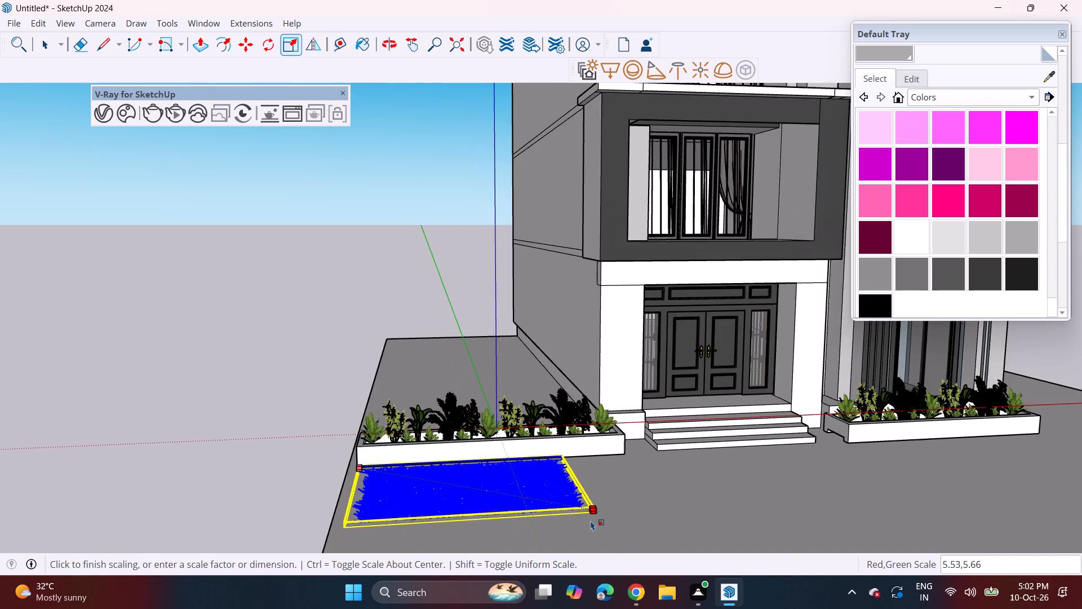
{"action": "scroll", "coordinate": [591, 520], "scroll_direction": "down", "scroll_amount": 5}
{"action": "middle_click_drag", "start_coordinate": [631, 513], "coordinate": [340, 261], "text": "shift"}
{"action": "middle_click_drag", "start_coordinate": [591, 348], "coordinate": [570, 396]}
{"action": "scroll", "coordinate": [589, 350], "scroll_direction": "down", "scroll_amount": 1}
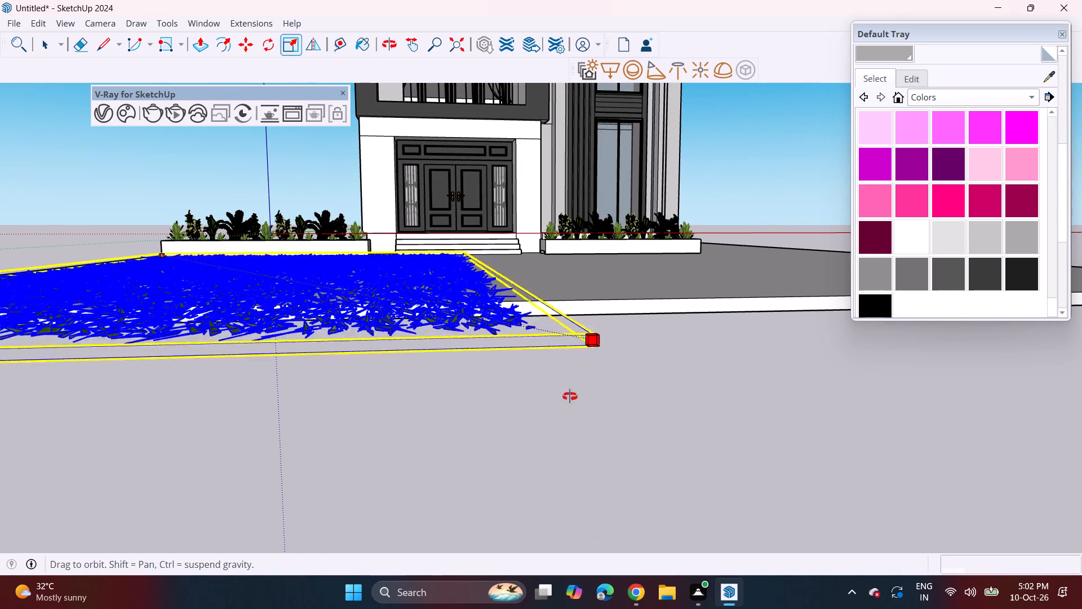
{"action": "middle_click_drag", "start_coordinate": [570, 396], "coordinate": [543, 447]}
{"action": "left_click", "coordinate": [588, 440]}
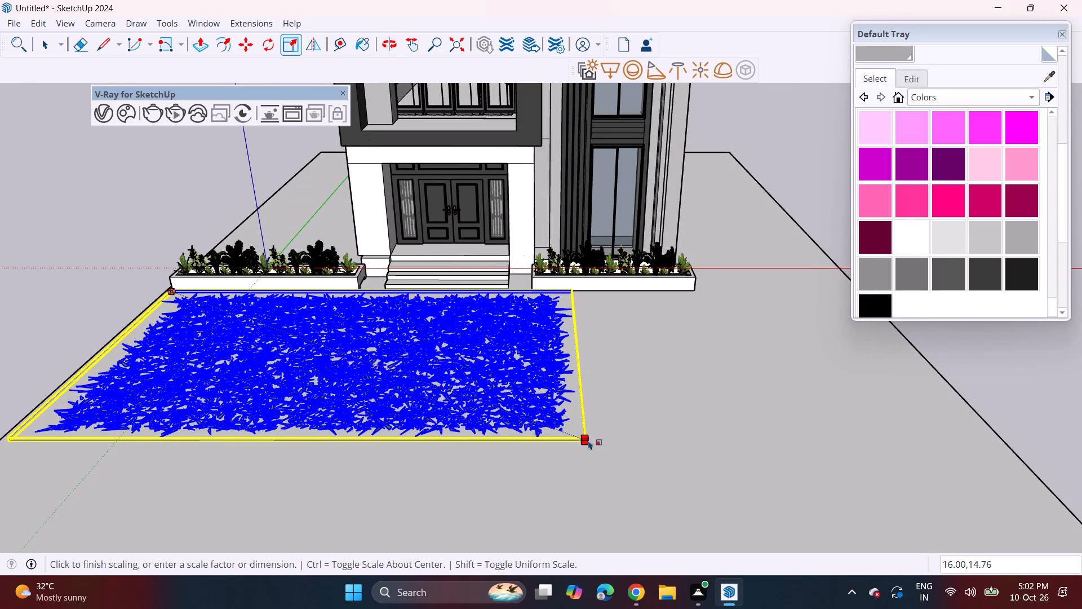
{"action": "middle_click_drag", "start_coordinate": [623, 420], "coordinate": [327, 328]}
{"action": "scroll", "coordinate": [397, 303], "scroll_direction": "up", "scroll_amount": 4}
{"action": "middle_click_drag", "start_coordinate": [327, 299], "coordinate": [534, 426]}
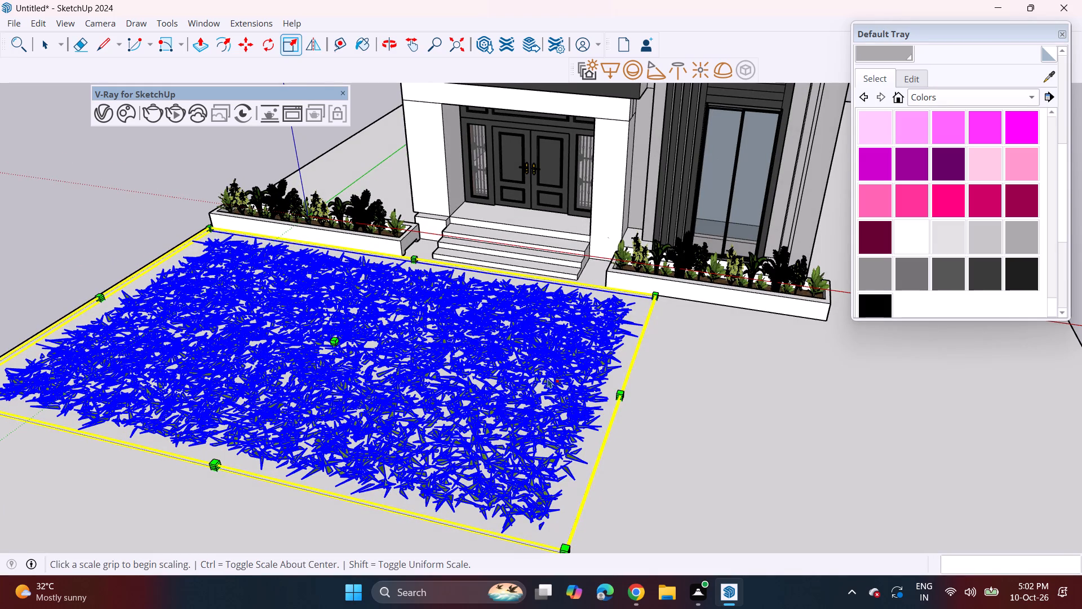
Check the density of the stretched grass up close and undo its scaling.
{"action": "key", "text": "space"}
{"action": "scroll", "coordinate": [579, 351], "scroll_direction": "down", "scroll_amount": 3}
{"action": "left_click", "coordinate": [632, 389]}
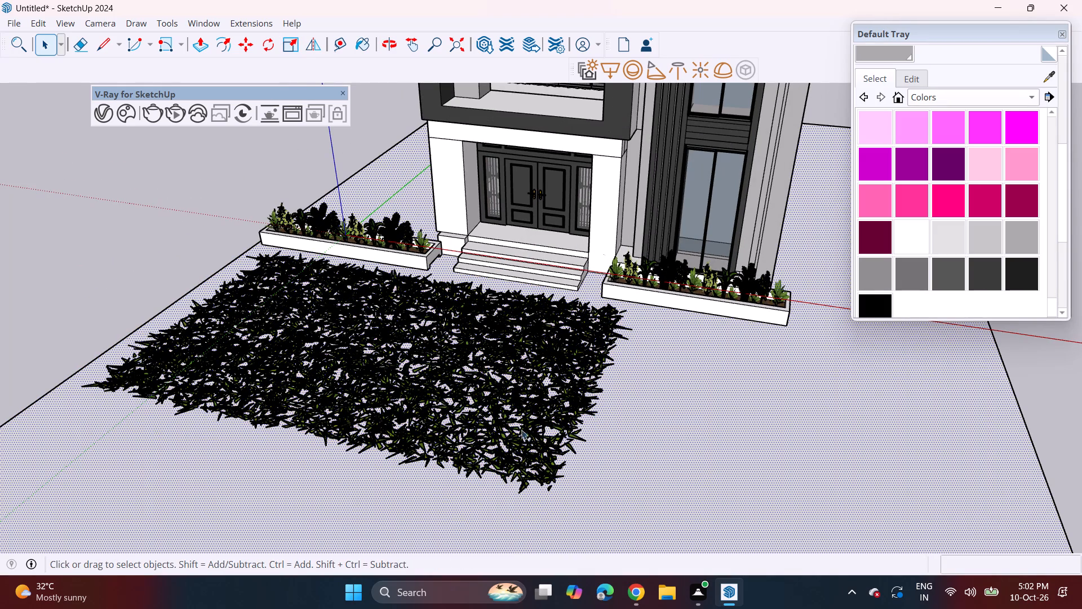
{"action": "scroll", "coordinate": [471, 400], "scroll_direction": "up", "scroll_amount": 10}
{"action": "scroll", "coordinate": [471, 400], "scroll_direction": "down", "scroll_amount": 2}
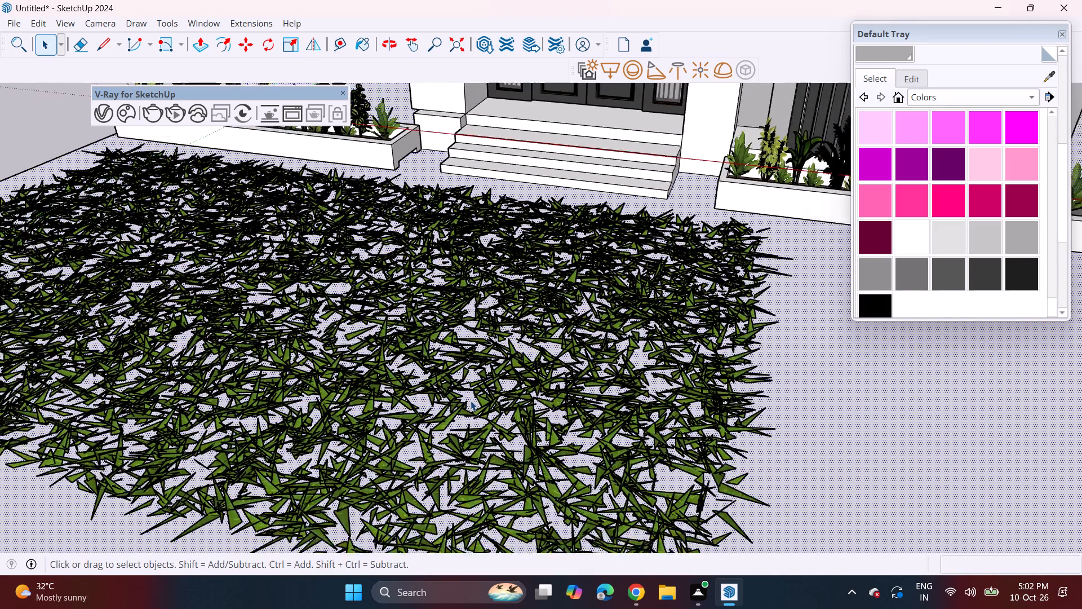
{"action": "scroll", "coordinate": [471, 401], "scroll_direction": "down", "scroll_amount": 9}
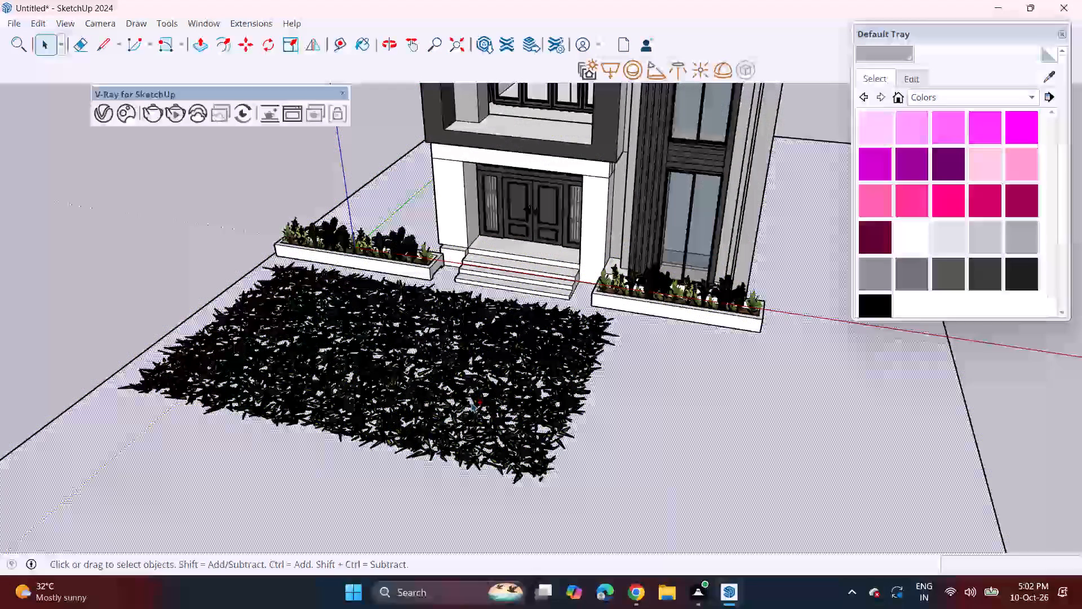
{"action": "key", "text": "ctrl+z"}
Rotate the small grass strip about a quarter turn flat on the slab.
{"action": "scroll", "coordinate": [277, 262], "scroll_direction": "up", "scroll_amount": 8}
{"action": "left_click", "coordinate": [280, 271]}
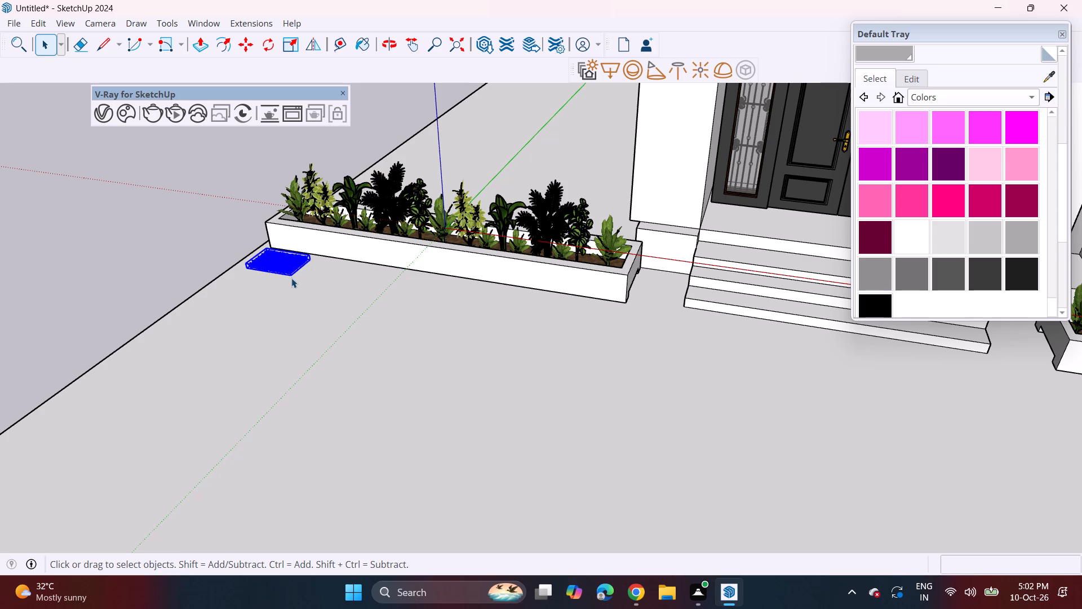
{"action": "left_click", "coordinate": [265, 37]}
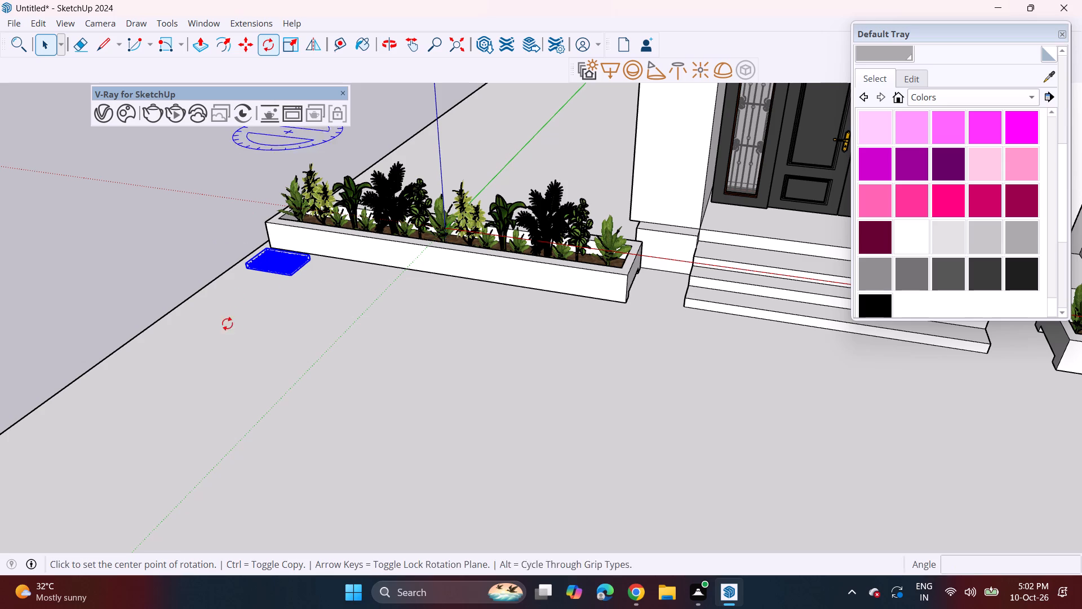
{"action": "left_click", "coordinate": [292, 376]}
{"action": "left_click", "coordinate": [348, 396]}
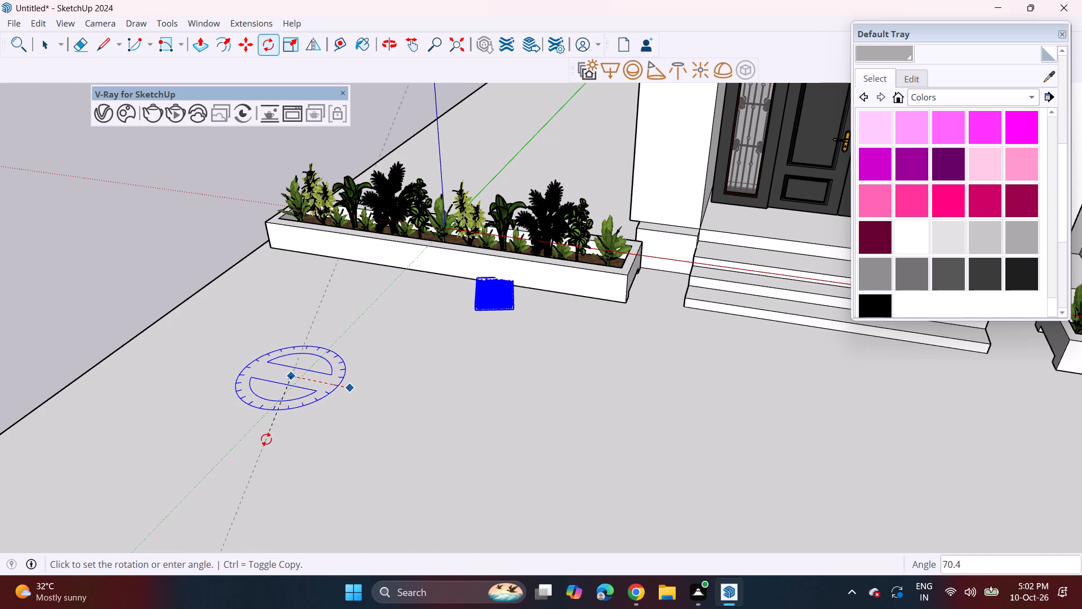
{"action": "left_click", "coordinate": [238, 431]}
{"action": "scroll", "coordinate": [516, 352], "scroll_direction": "up", "scroll_amount": 2}
{"action": "key", "text": "space"}
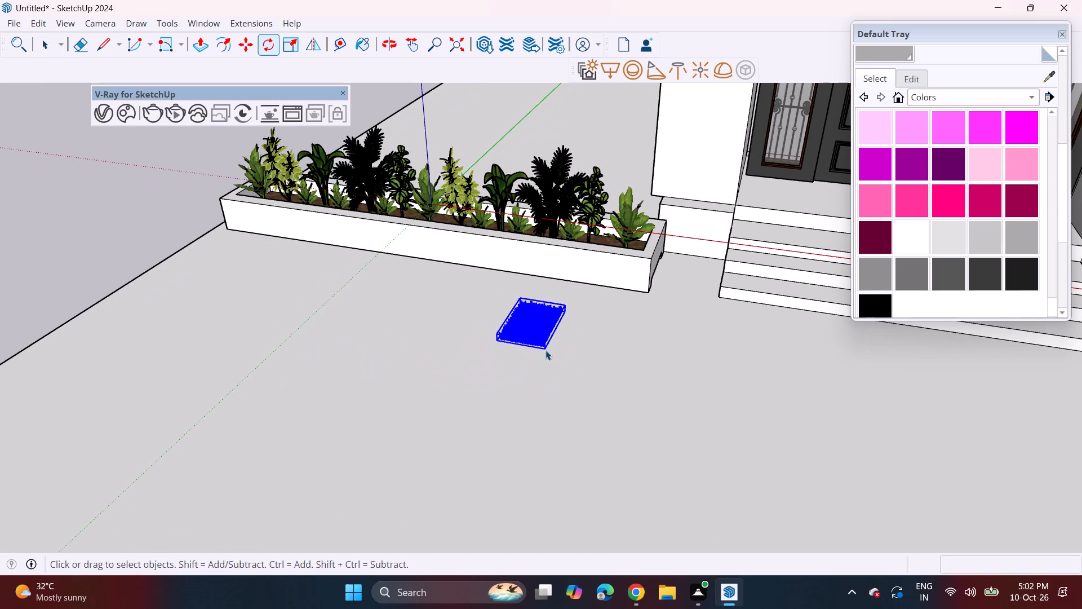
{"action": "key", "text": "space"}
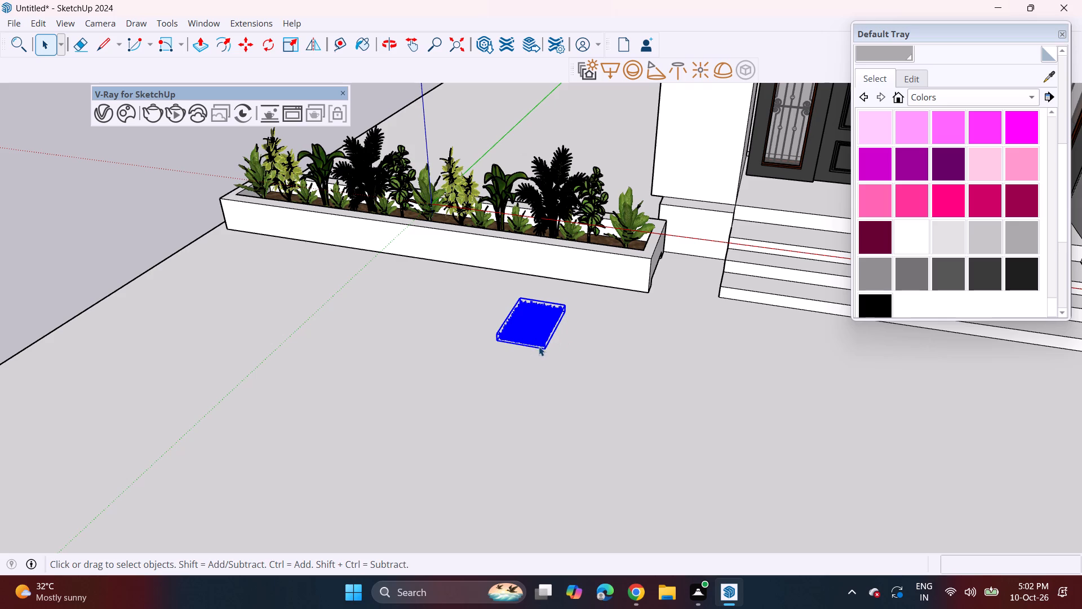
Move the rotated grass strip about 12' 5" to the copied planter's outer corner at the slab's side edge.
{"action": "key", "text": "m"}
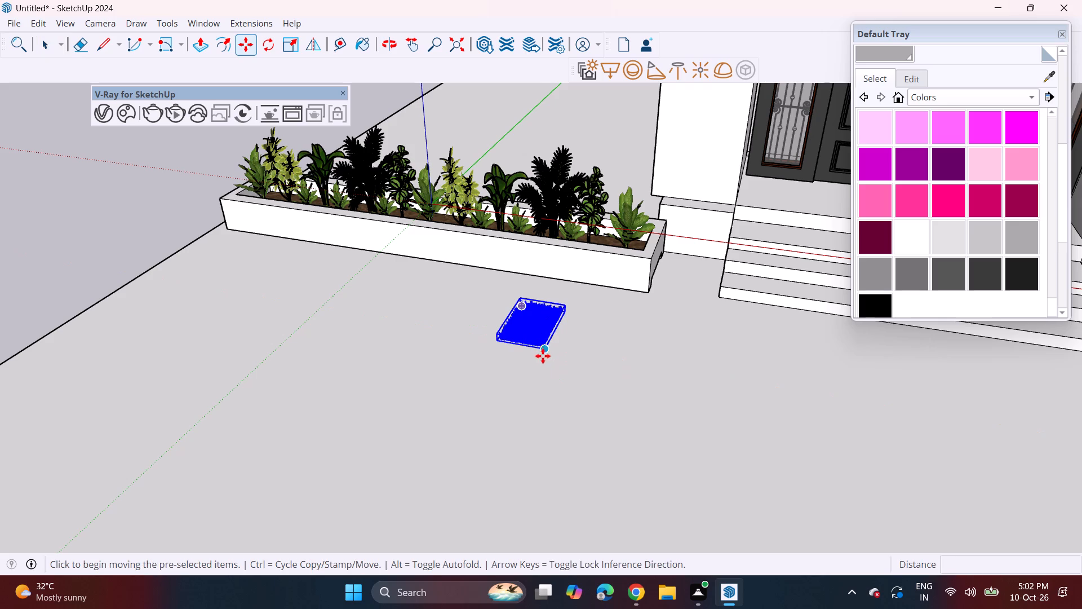
{"action": "middle_click_drag", "start_coordinate": [568, 370], "coordinate": [679, 357]}
{"action": "double_click", "coordinate": [610, 334]}
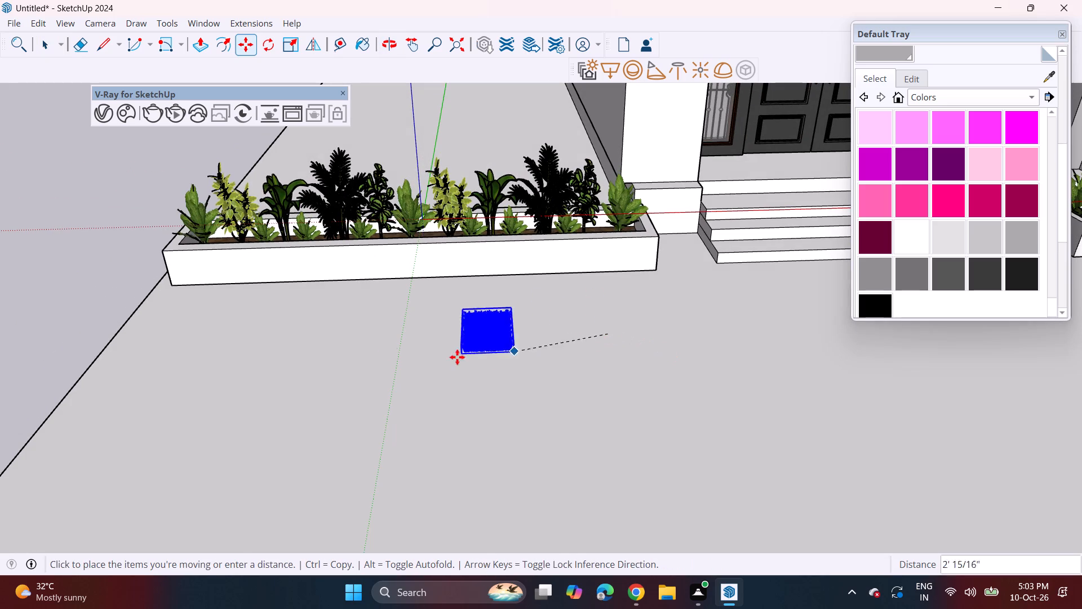
{"action": "left_click", "coordinate": [196, 323]}
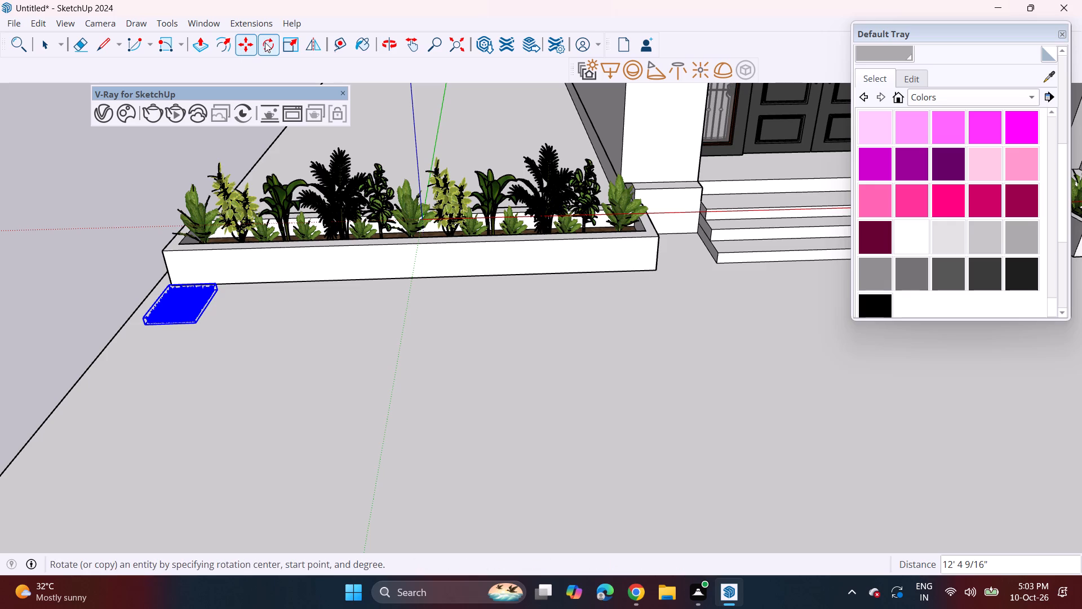
Scale the grass strip uniformly to about 5.89 from its corner at the planter.
{"action": "left_click", "coordinate": [283, 49]}
{"action": "left_click", "coordinate": [199, 322]}
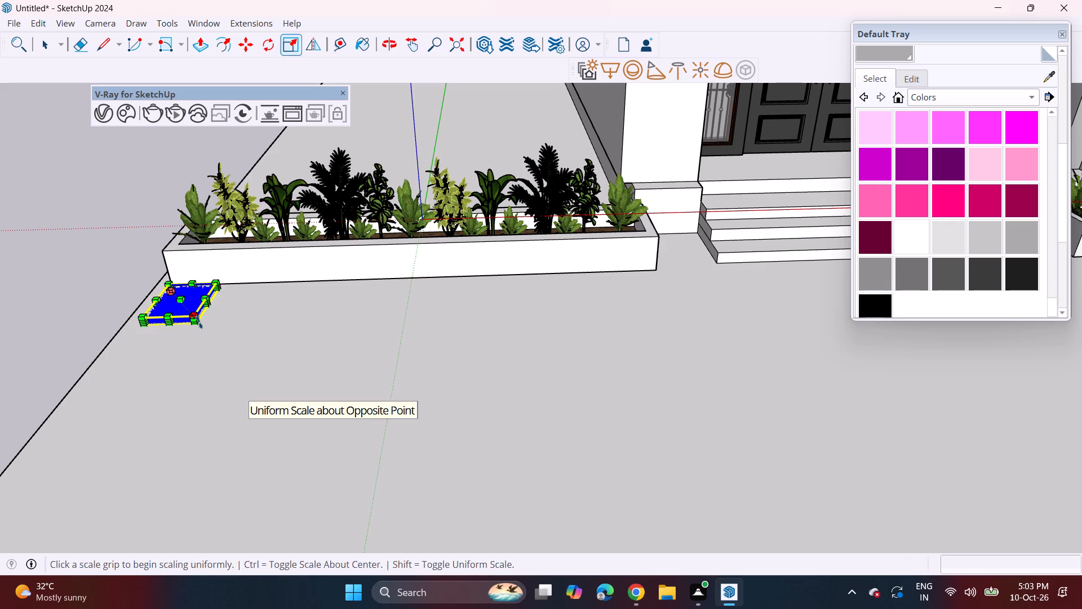
{"action": "scroll", "coordinate": [480, 492], "scroll_direction": "down", "scroll_amount": 9}
{"action": "middle_click_drag", "start_coordinate": [467, 501], "coordinate": [436, 215], "text": "shift"}
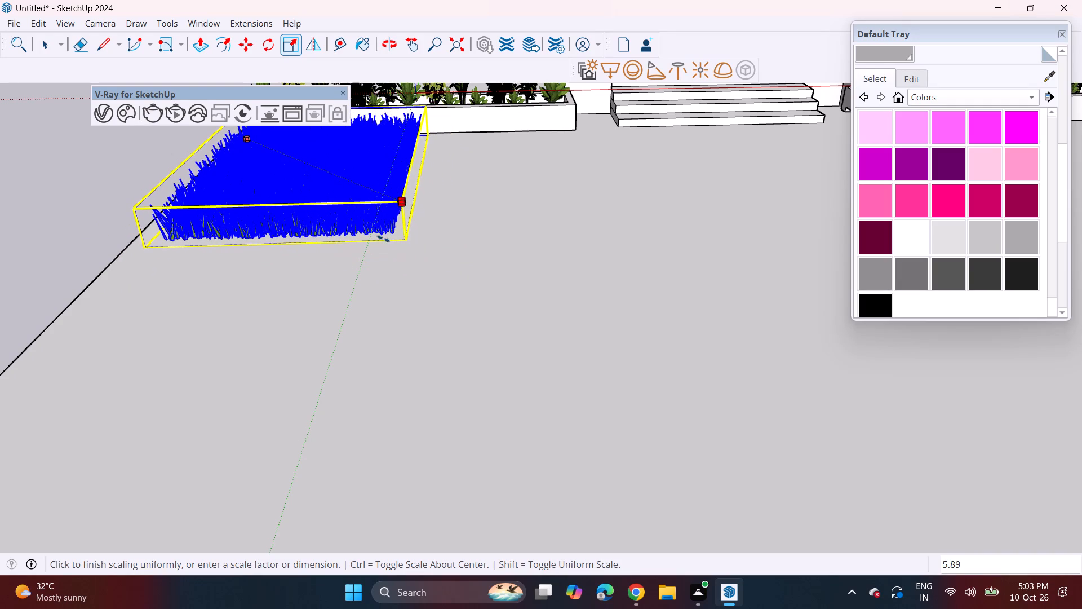
{"action": "left_click", "coordinate": [383, 239]}
Lower the enlarged grass patch slightly so its base sinks into the slab.
{"action": "middle_click_drag", "start_coordinate": [285, 210], "coordinate": [277, 157]}
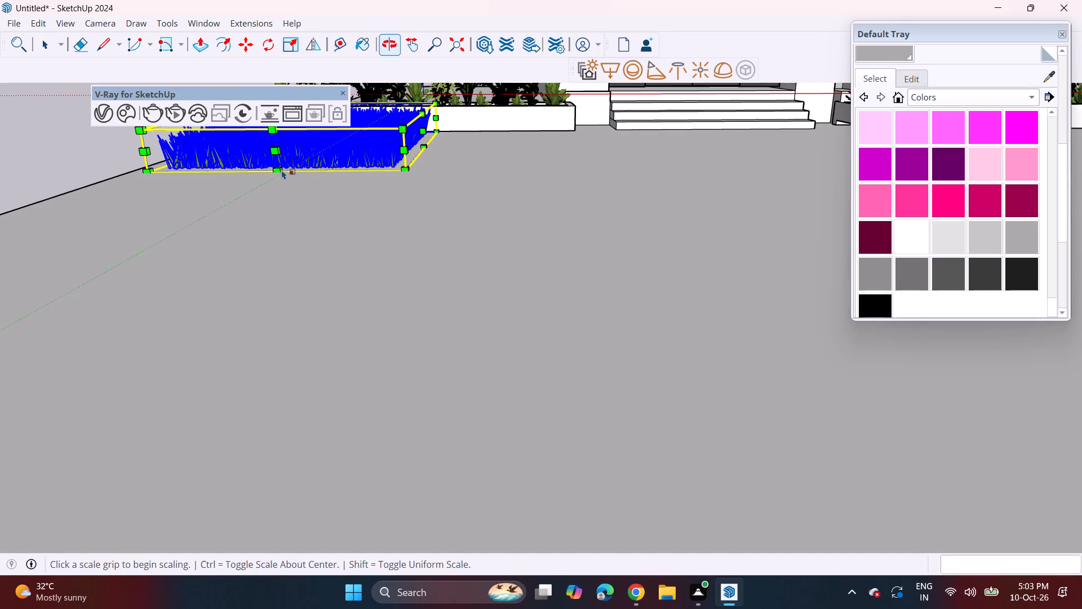
{"action": "key", "text": "m"}
{"action": "left_click", "coordinate": [334, 162]}
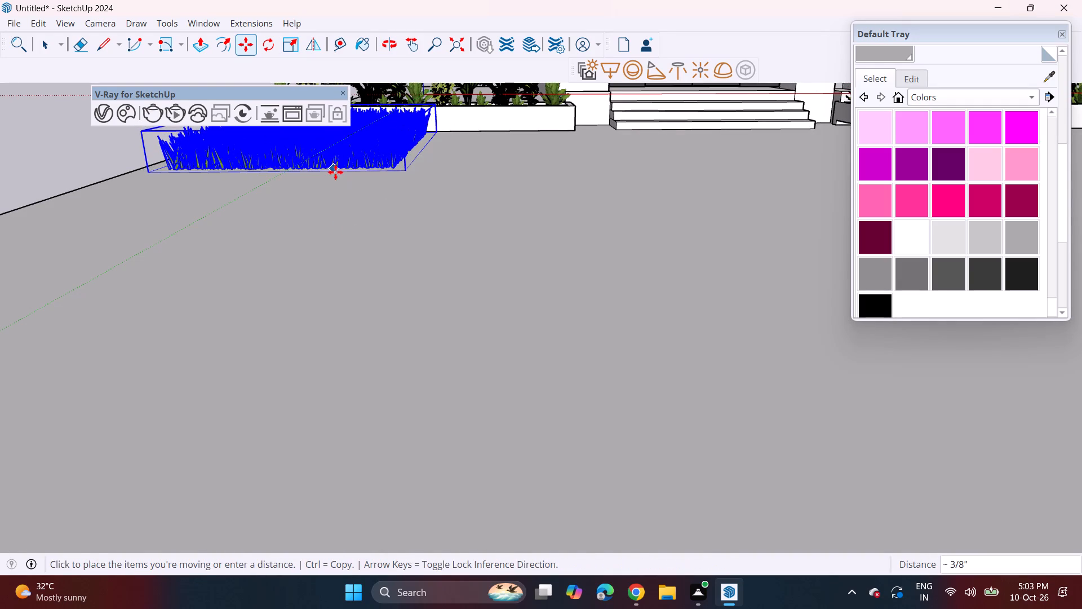
{"action": "left_click", "coordinate": [340, 184]}
Copy the grass patch about 11' 11 3/4" along the slab's side edge towards the front.
{"action": "scroll", "coordinate": [344, 188], "scroll_direction": "down", "scroll_amount": 9}
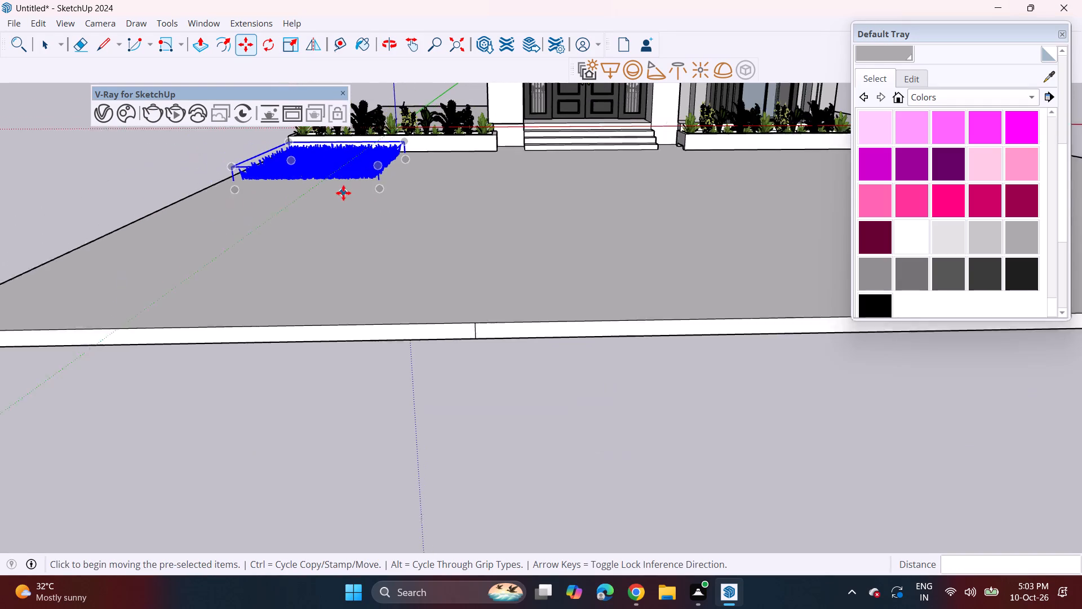
{"action": "left_click", "coordinate": [380, 186]}
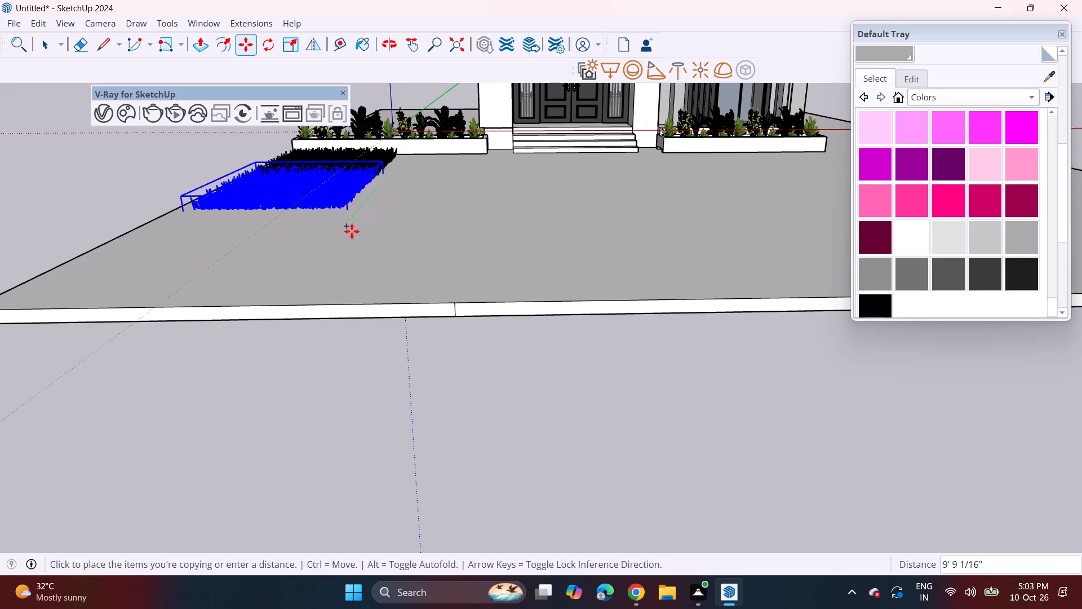
{"action": "left_click", "coordinate": [338, 228]}
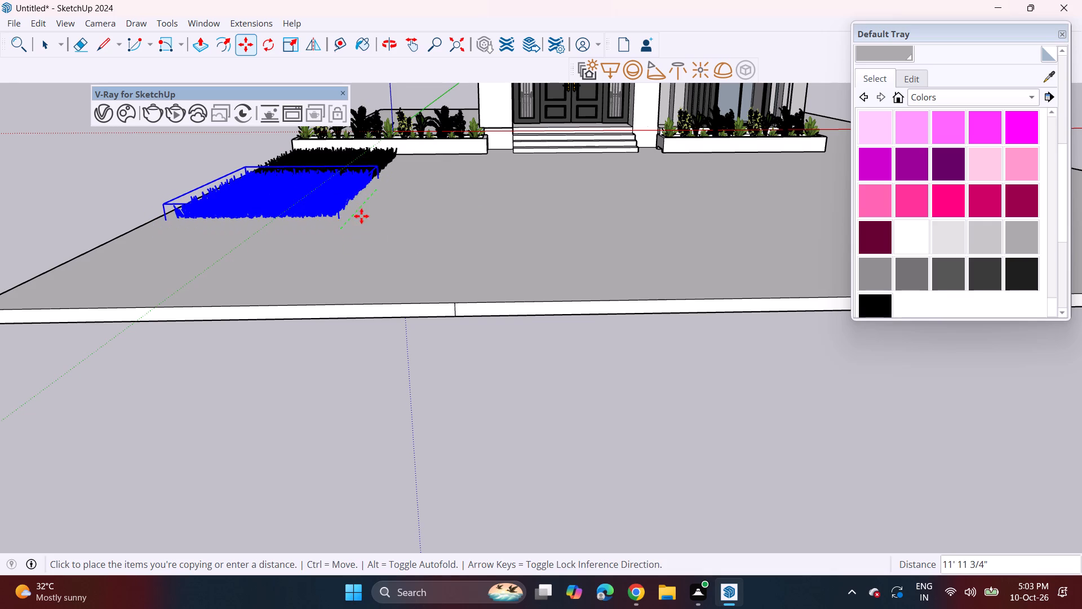
Copy the grass patch twice more along the slab's side edge, first about 11' 8" and then up to the slab's front edge.
{"action": "left_click", "coordinate": [336, 228]}
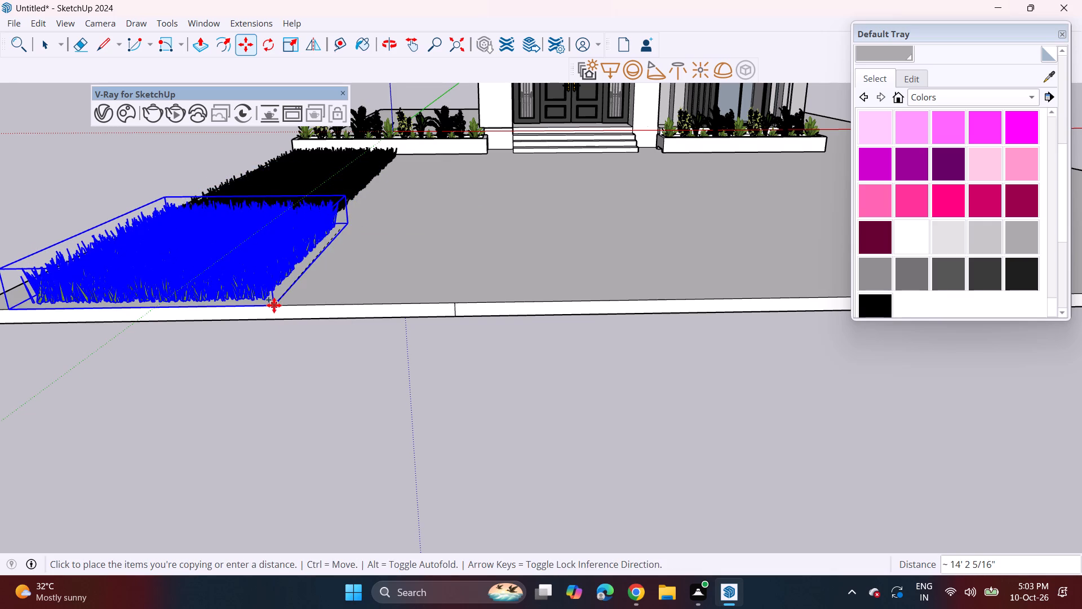
{"action": "double_click", "coordinate": [273, 297]}
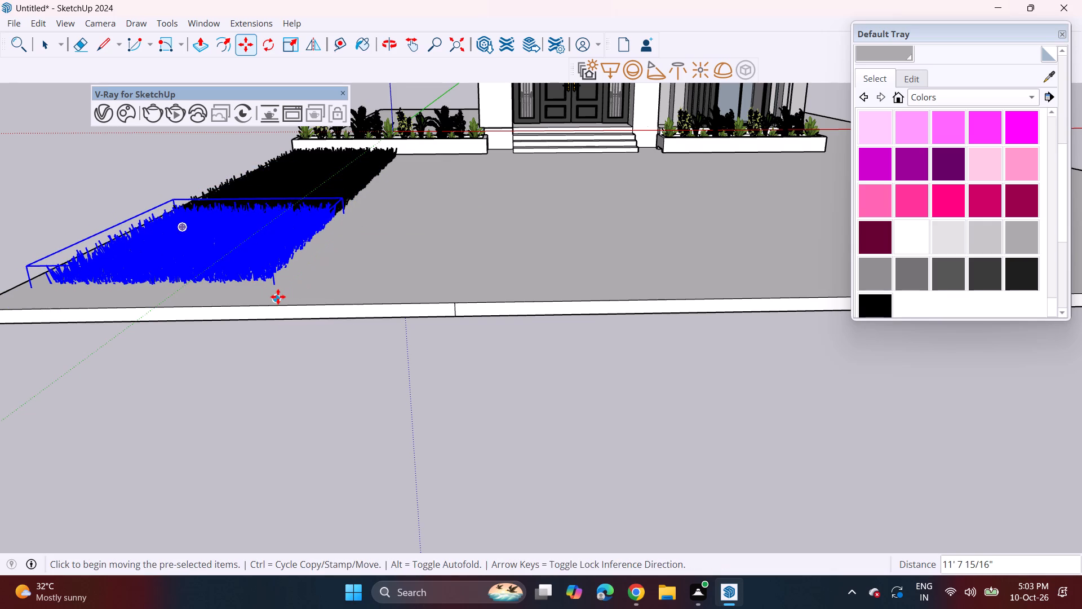
{"action": "left_click", "coordinate": [278, 297]}
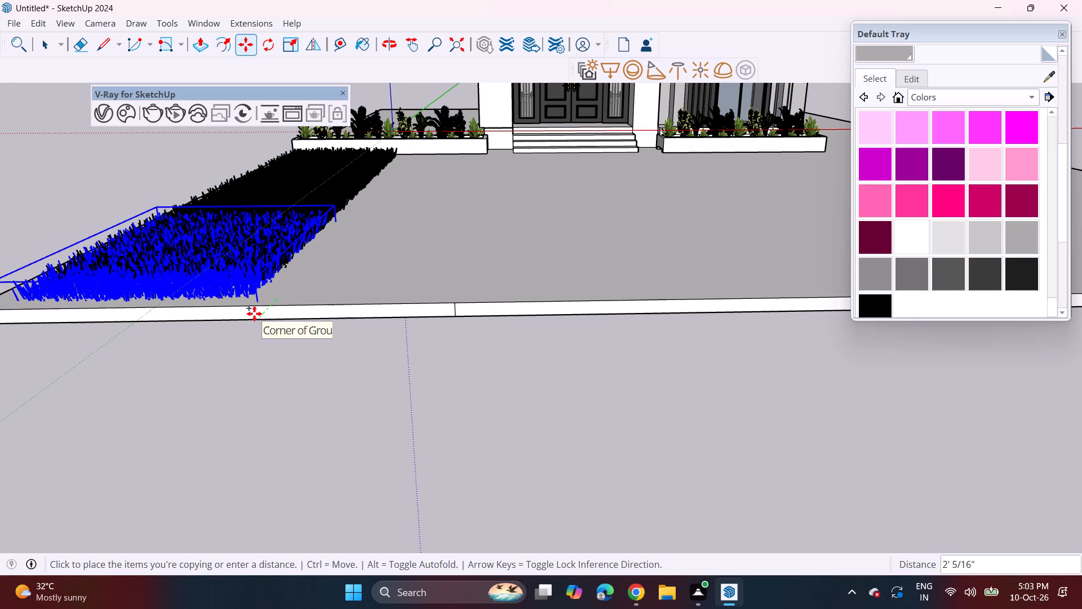
{"action": "left_click", "coordinate": [251, 321]}
Copy the front grass patch about 44' 10" across the slab to the planter on the other side of the entrance steps.
{"action": "scroll", "coordinate": [323, 245], "scroll_direction": "down", "scroll_amount": 5}
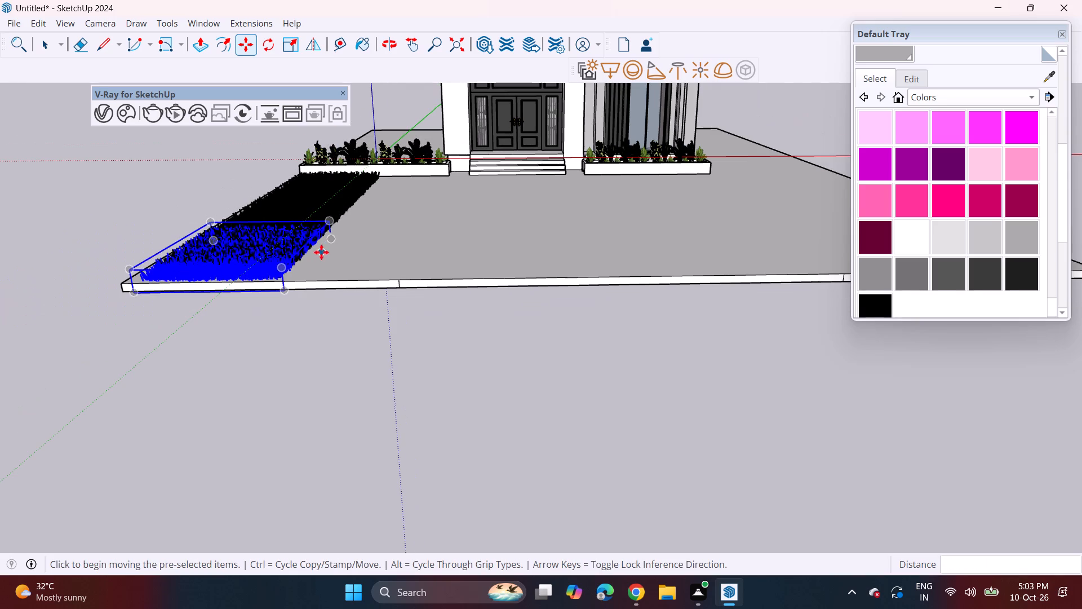
{"action": "left_click", "coordinate": [285, 293]}
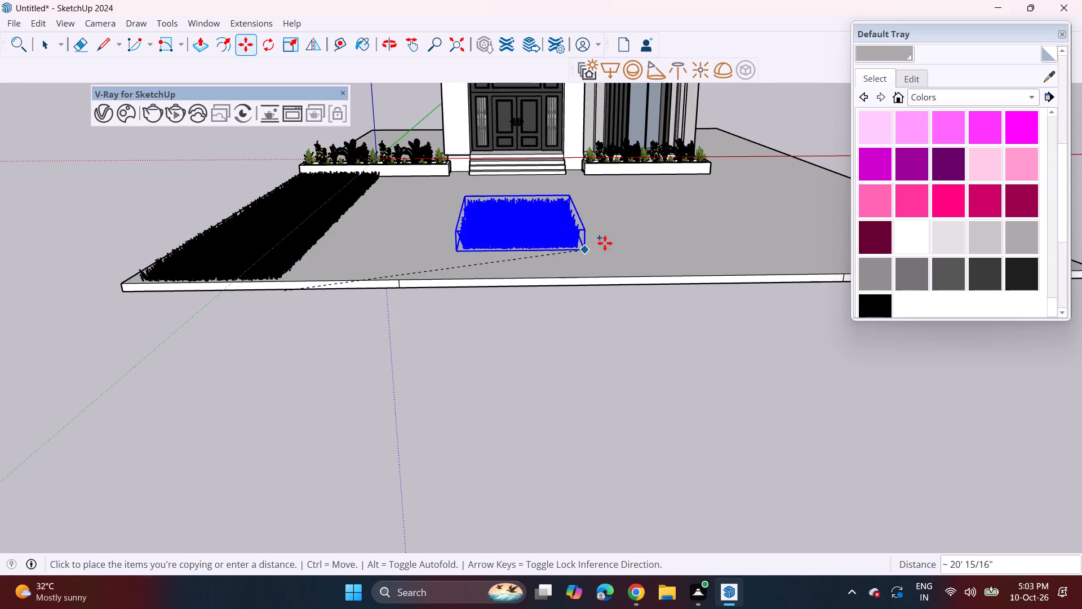
{"action": "middle_click_drag", "start_coordinate": [713, 240], "coordinate": [224, 262], "text": "shift"}
{"action": "scroll", "coordinate": [408, 285], "scroll_direction": "up", "scroll_amount": 1, "text": "shift"}
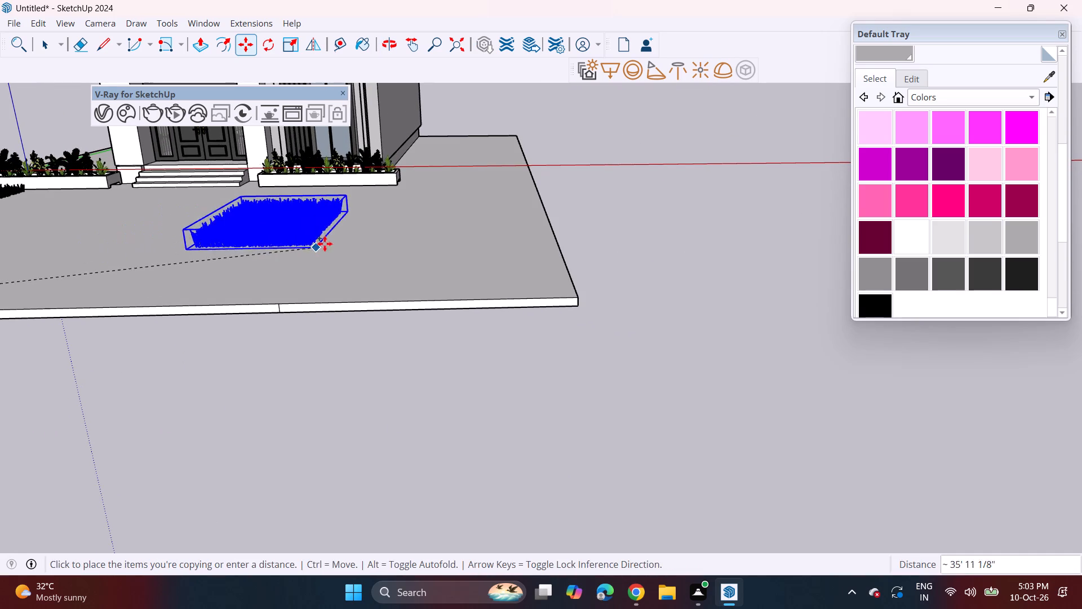
{"action": "left_click", "coordinate": [384, 211]}
Copy the grass patch at the second planter about 11' 4 1/8" towards the slab's front.
{"action": "scroll", "coordinate": [383, 214], "scroll_direction": "up", "scroll_amount": 4}
{"action": "middle_click_drag", "start_coordinate": [382, 213], "coordinate": [246, 248]}
{"action": "middle_click_drag", "start_coordinate": [340, 188], "coordinate": [294, 171]}
{"action": "scroll", "coordinate": [324, 183], "scroll_direction": "up", "scroll_amount": 2}
{"action": "middle_click_drag", "start_coordinate": [343, 178], "coordinate": [318, 165]}
{"action": "scroll", "coordinate": [331, 174], "scroll_direction": "up", "scroll_amount": 2}
{"action": "middle_click_drag", "start_coordinate": [318, 165], "coordinate": [316, 164]}
{"action": "left_click", "coordinate": [323, 175]}
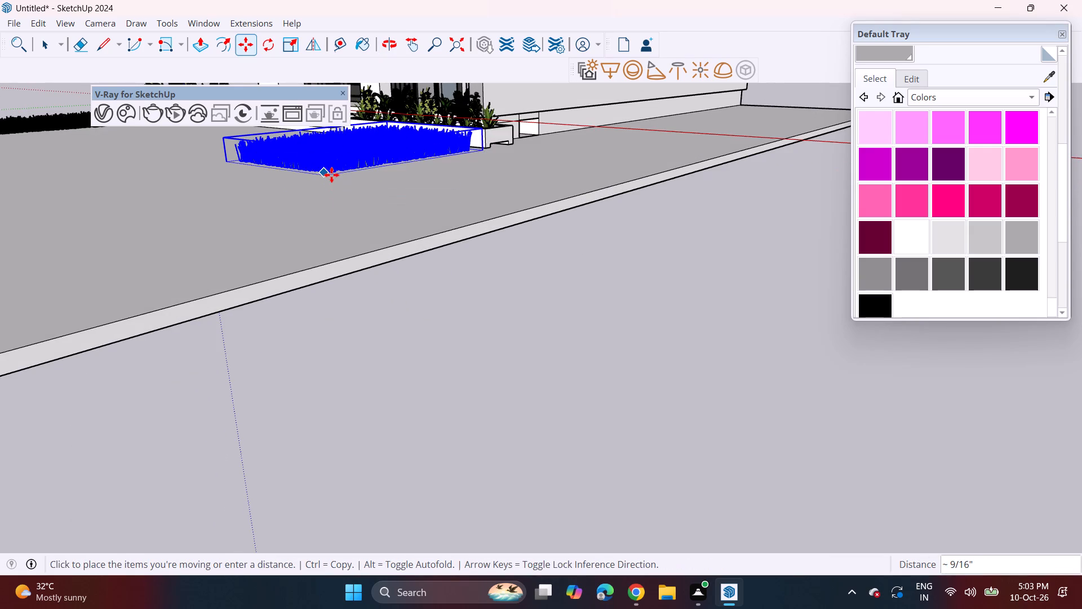
{"action": "left_click", "coordinate": [331, 175]}
{"action": "left_click", "coordinate": [324, 178]}
{"action": "left_click", "coordinate": [101, 211]}
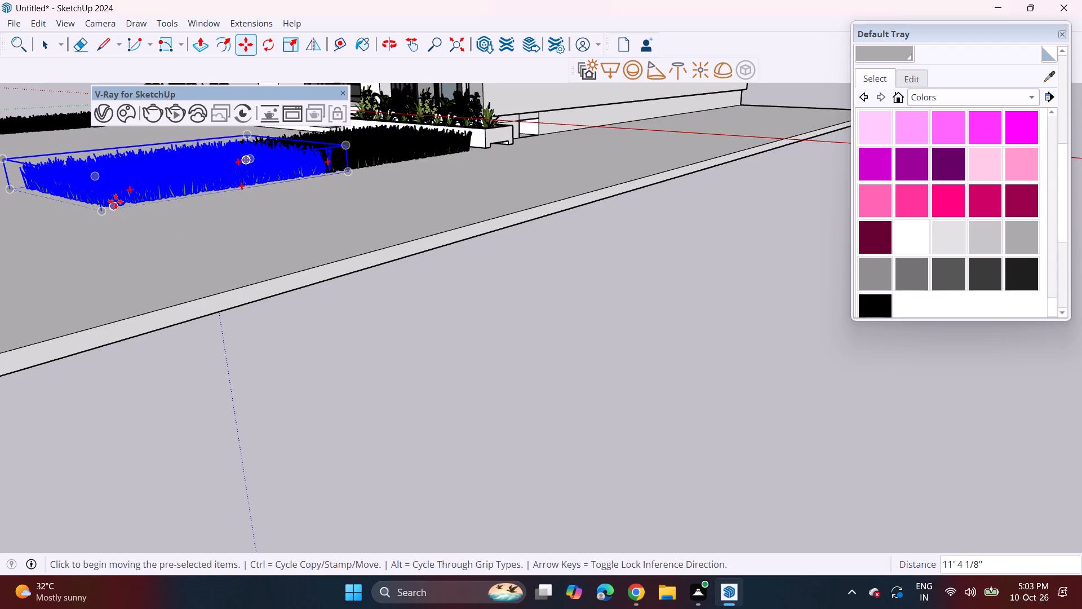
Extend the second grass strip with two more copies, one about 10' 8 9/16" forward and one reaching the slab's front edge.
{"action": "middle_click_drag", "start_coordinate": [116, 201], "coordinate": [331, 177]}
{"action": "scroll", "coordinate": [347, 173], "scroll_direction": "down", "scroll_amount": 4}
{"action": "left_click", "coordinate": [326, 184]}
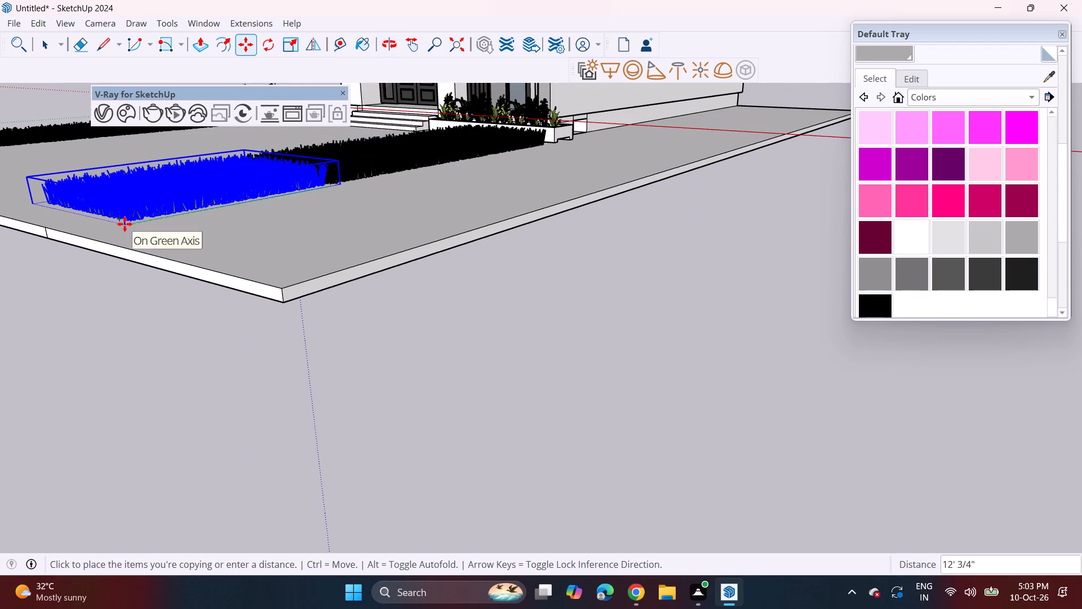
{"action": "left_click", "coordinate": [153, 218]}
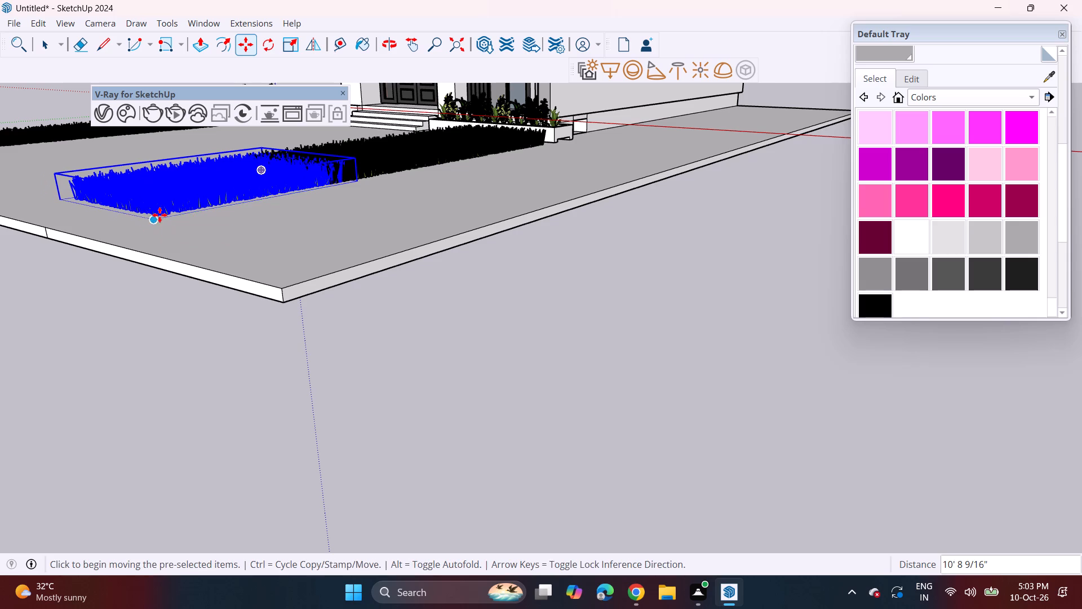
{"action": "left_click", "coordinate": [152, 219]}
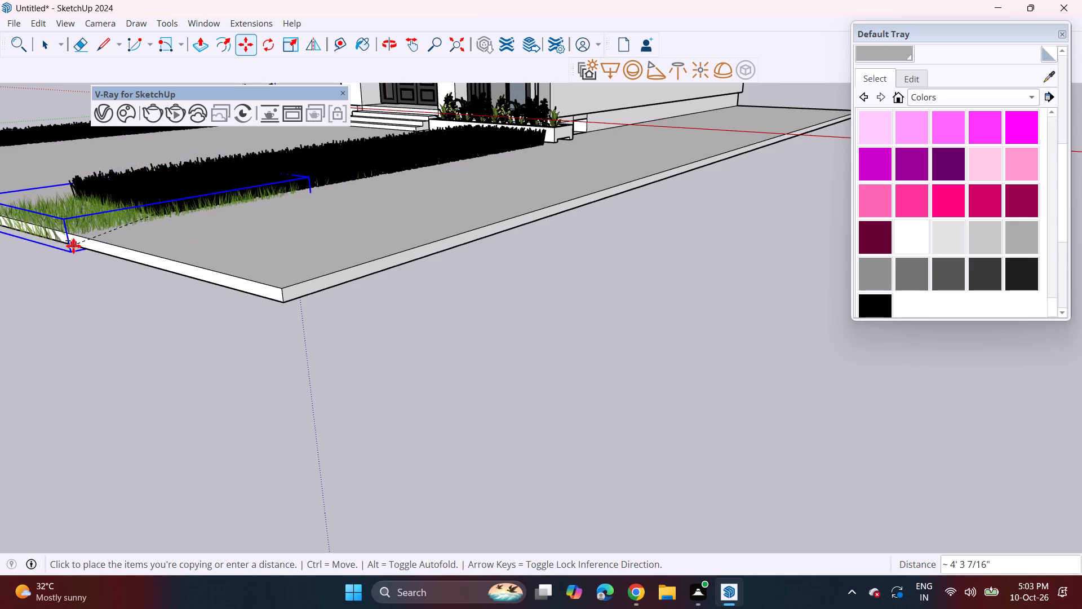
{"action": "left_click", "coordinate": [75, 240]}
{"action": "middle_click_drag", "start_coordinate": [136, 238], "coordinate": [378, 219]}
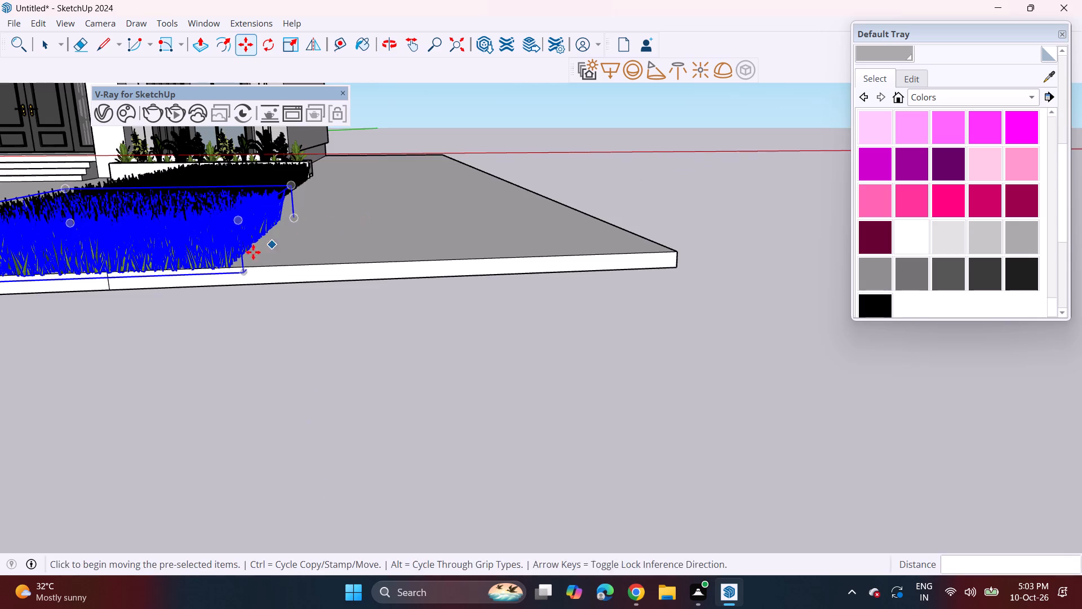
{"action": "middle_click_drag", "start_coordinate": [326, 239], "coordinate": [346, 235]}
{"action": "key", "text": "space"}
{"action": "left_click", "coordinate": [481, 155]}
Shift the second strip's front grass patch sideways about 11 5/8" to line up with the patches behind it.
{"action": "scroll", "coordinate": [228, 246], "scroll_direction": "down", "scroll_amount": 4}
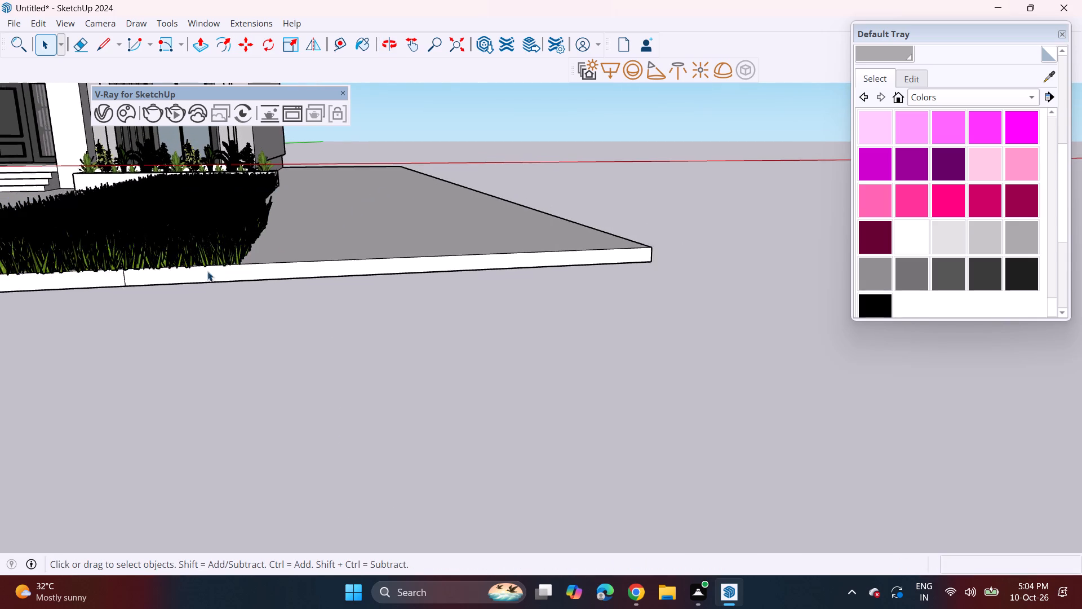
{"action": "middle_click_drag", "start_coordinate": [178, 286], "coordinate": [560, 312]}
{"action": "scroll", "coordinate": [399, 320], "scroll_direction": "down", "scroll_amount": 14}
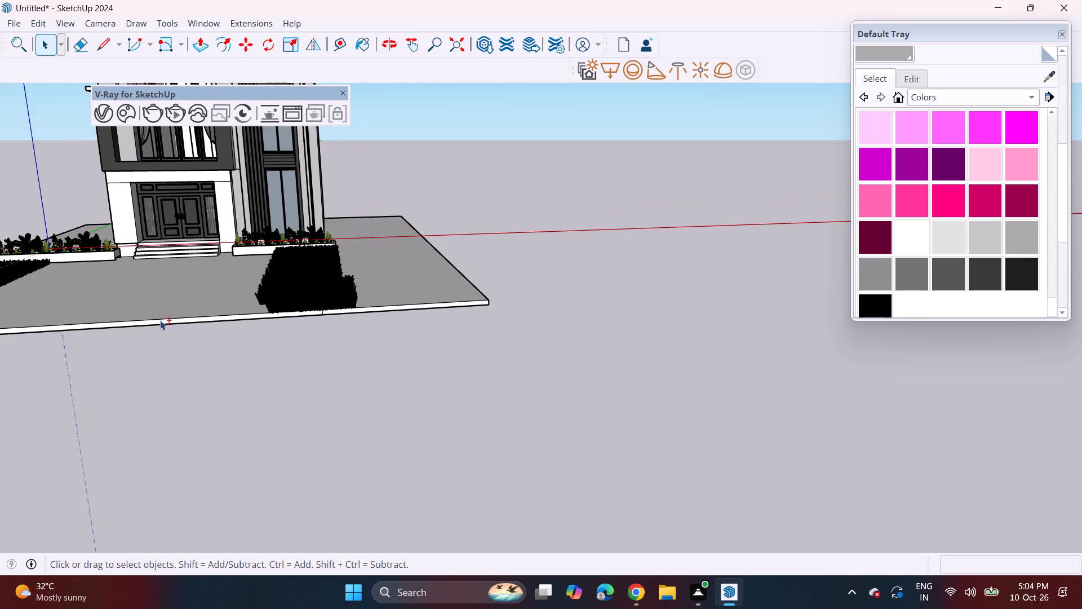
{"action": "middle_click_drag", "start_coordinate": [177, 320], "coordinate": [366, 317], "text": "shift"}
{"action": "left_click", "coordinate": [481, 300]}
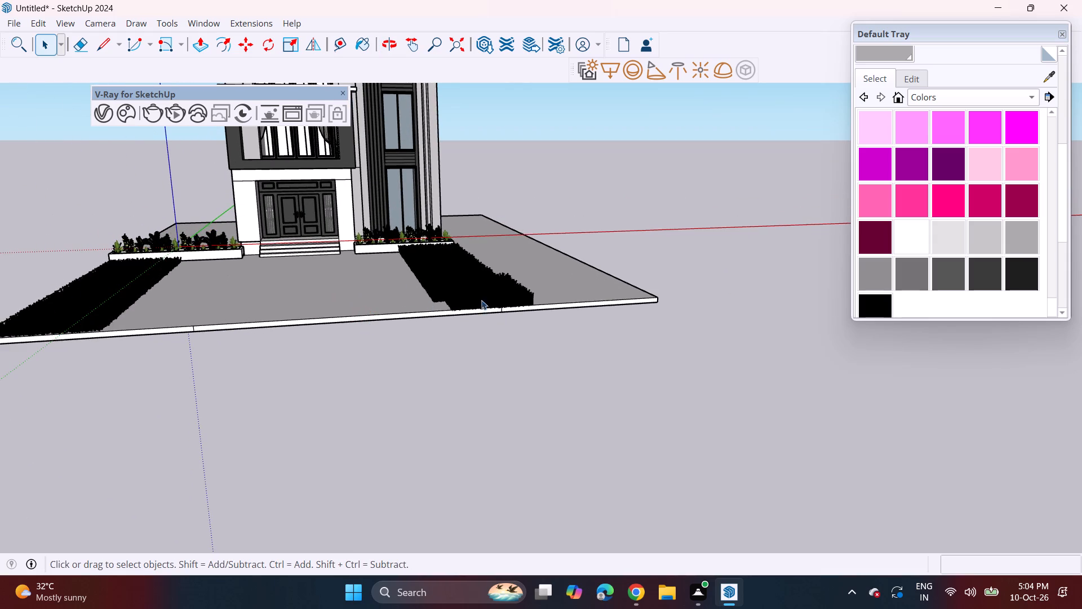
{"action": "scroll", "coordinate": [486, 298], "scroll_direction": "up", "scroll_amount": 13}
{"action": "key", "text": "m"}
{"action": "left_click", "coordinate": [498, 301]}
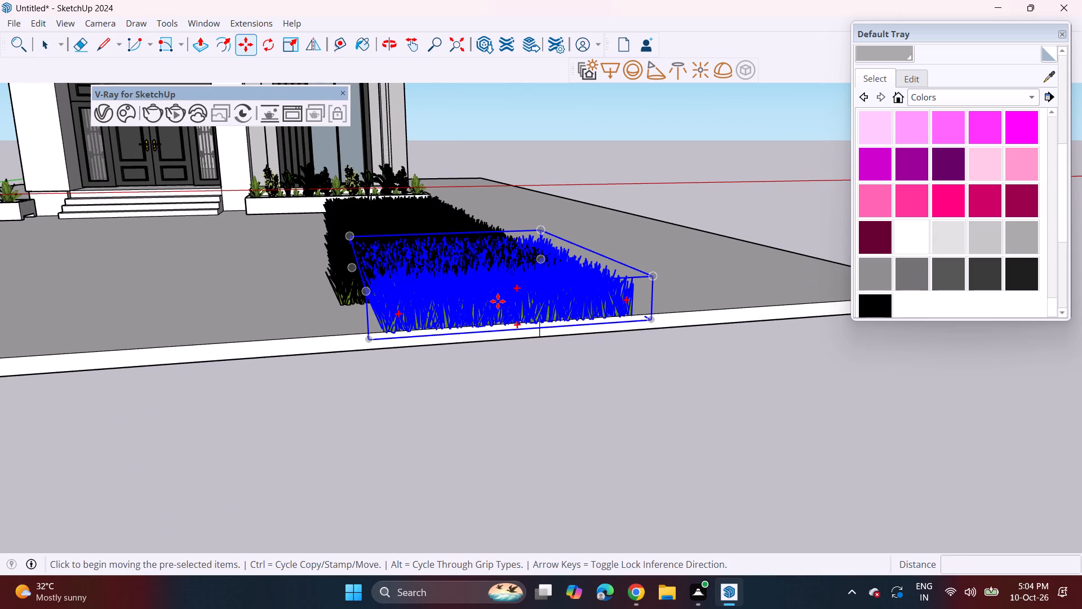
{"action": "double_click", "coordinate": [465, 306]}
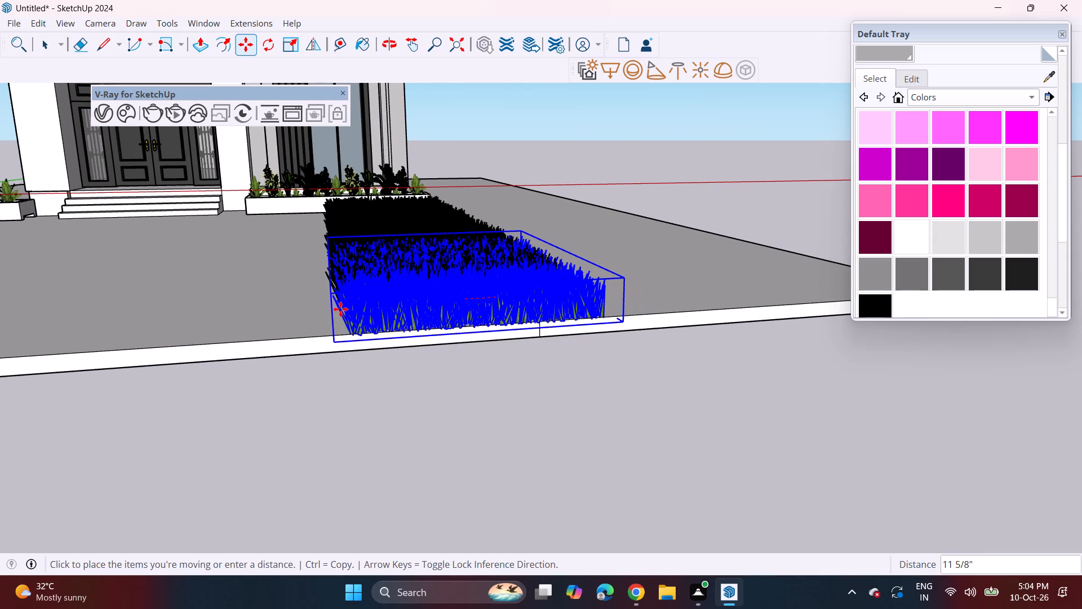
{"action": "scroll", "coordinate": [327, 287], "scroll_direction": "down", "scroll_amount": 4}
{"action": "middle_click_drag", "start_coordinate": [234, 307], "coordinate": [423, 291], "text": "shift"}
{"action": "scroll", "coordinate": [389, 295], "scroll_direction": "down", "scroll_amount": 6}
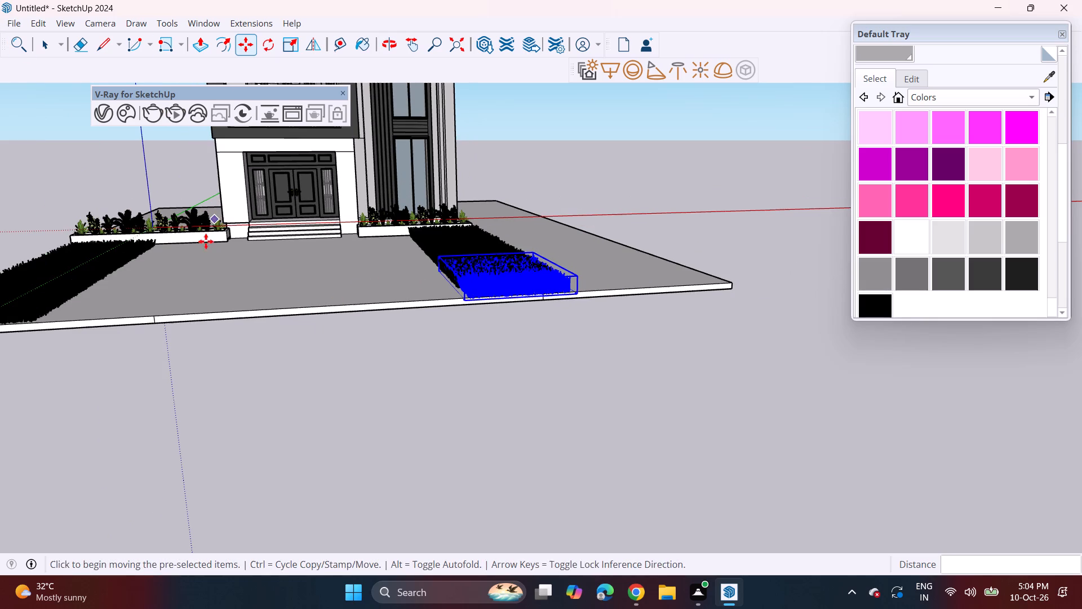
{"action": "scroll", "coordinate": [185, 255], "scroll_direction": "up", "scroll_amount": 2}
{"action": "scroll", "coordinate": [184, 258], "scroll_direction": "down", "scroll_amount": 2}
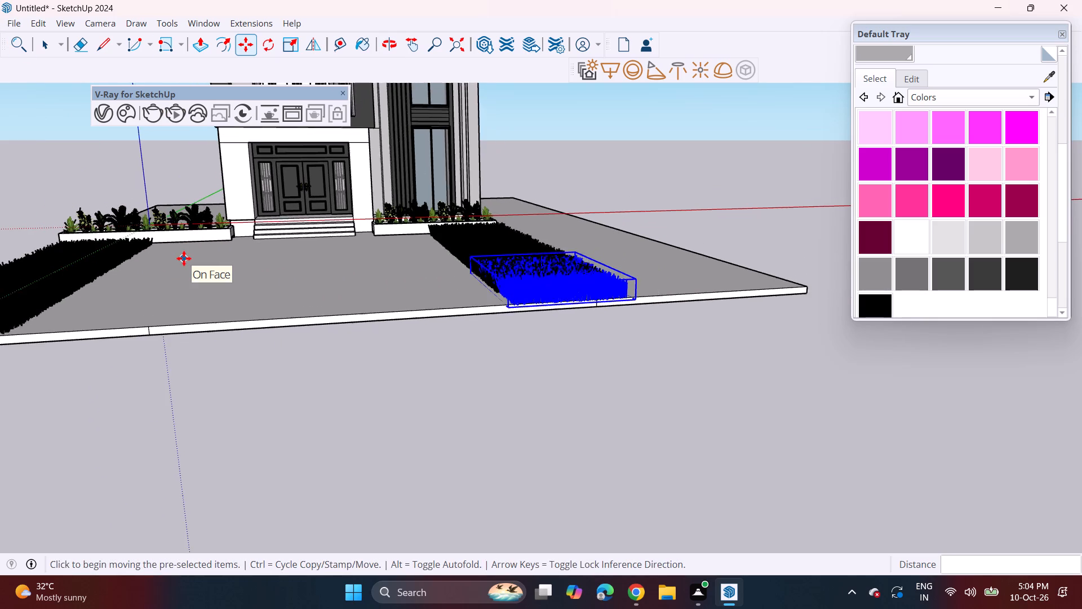
{"action": "key", "text": "space"}
{"action": "left_click", "coordinate": [365, 351]}
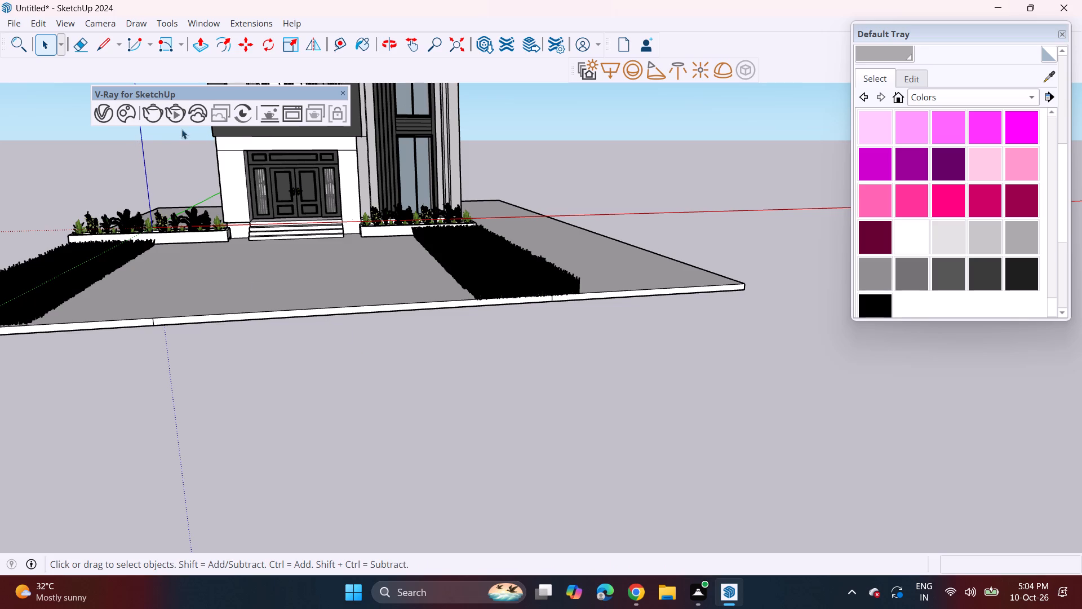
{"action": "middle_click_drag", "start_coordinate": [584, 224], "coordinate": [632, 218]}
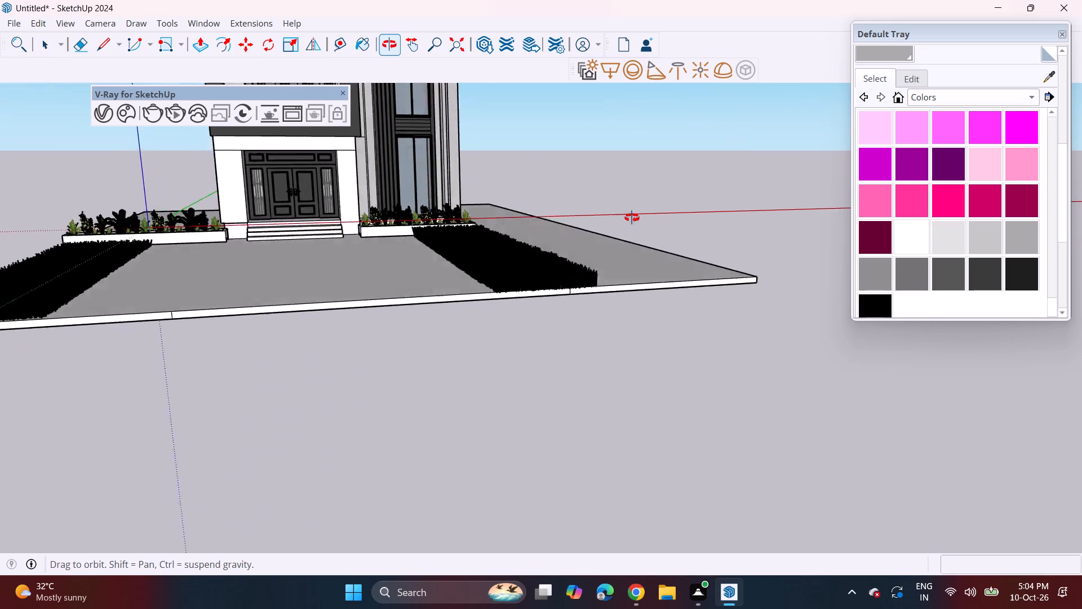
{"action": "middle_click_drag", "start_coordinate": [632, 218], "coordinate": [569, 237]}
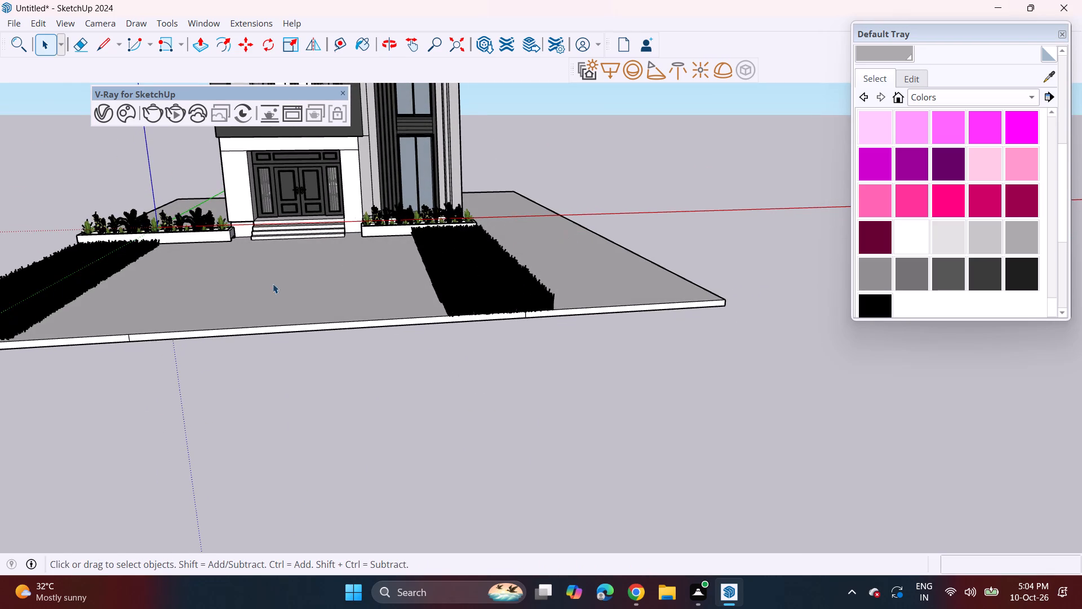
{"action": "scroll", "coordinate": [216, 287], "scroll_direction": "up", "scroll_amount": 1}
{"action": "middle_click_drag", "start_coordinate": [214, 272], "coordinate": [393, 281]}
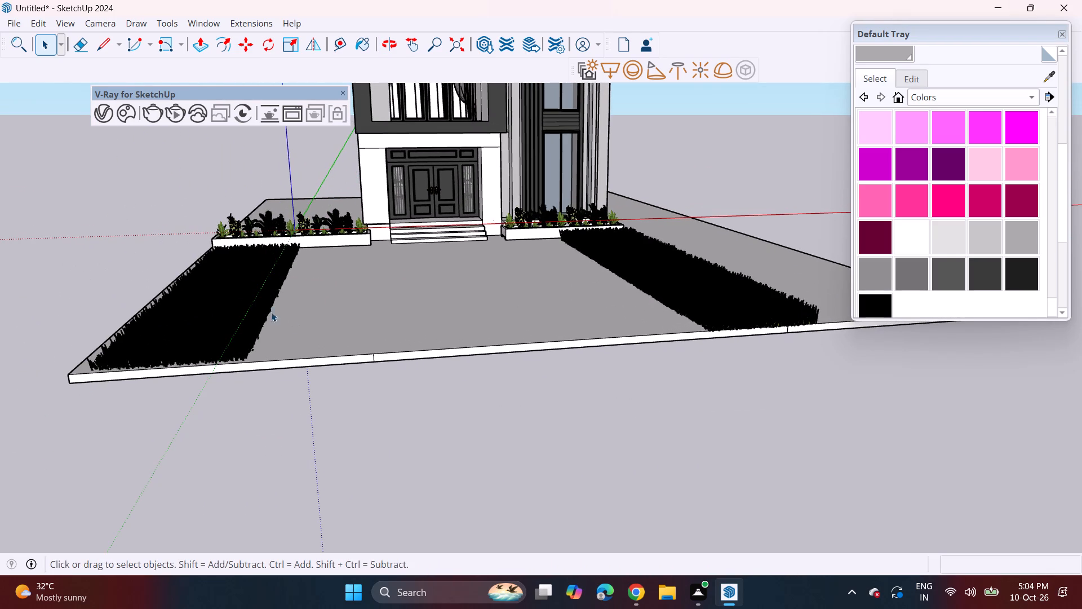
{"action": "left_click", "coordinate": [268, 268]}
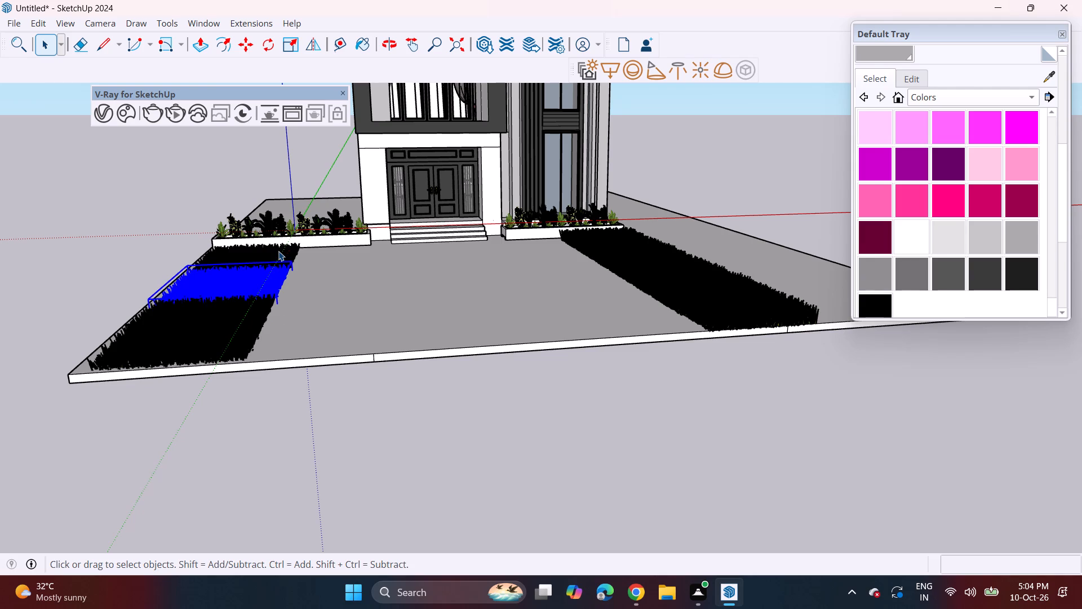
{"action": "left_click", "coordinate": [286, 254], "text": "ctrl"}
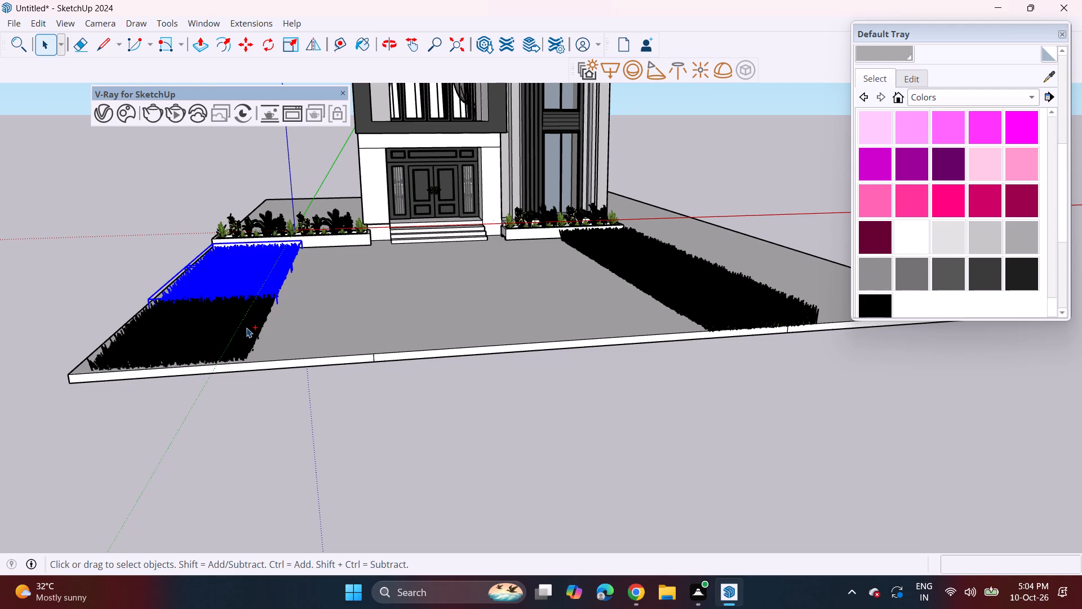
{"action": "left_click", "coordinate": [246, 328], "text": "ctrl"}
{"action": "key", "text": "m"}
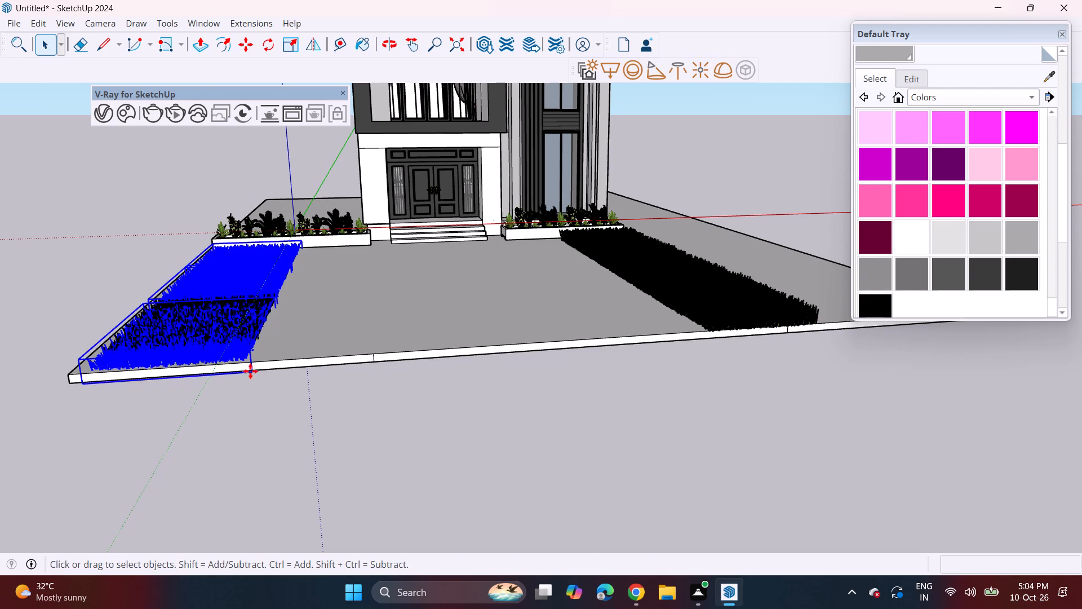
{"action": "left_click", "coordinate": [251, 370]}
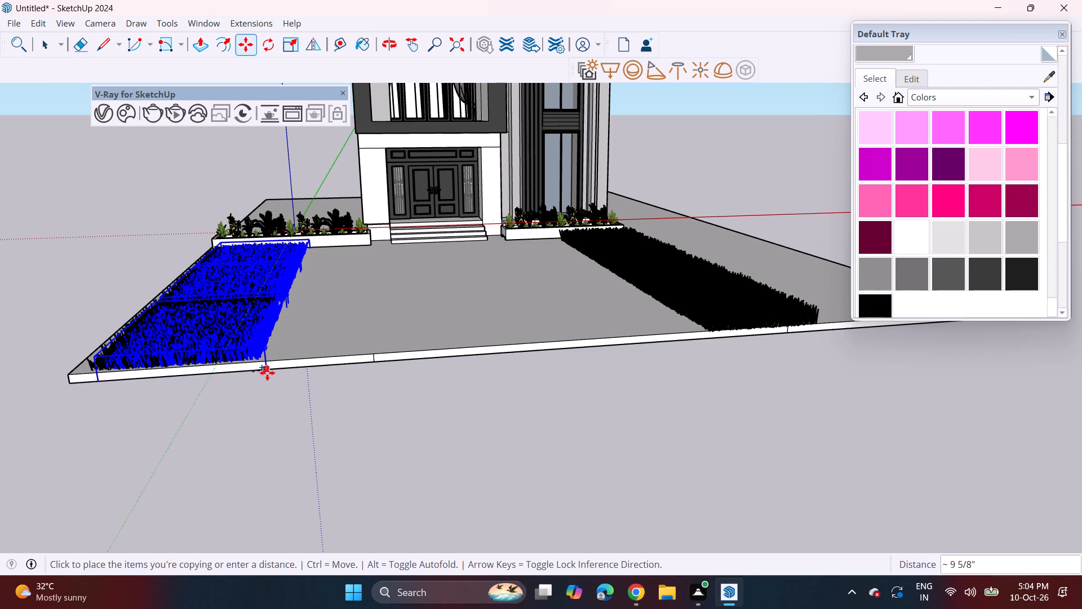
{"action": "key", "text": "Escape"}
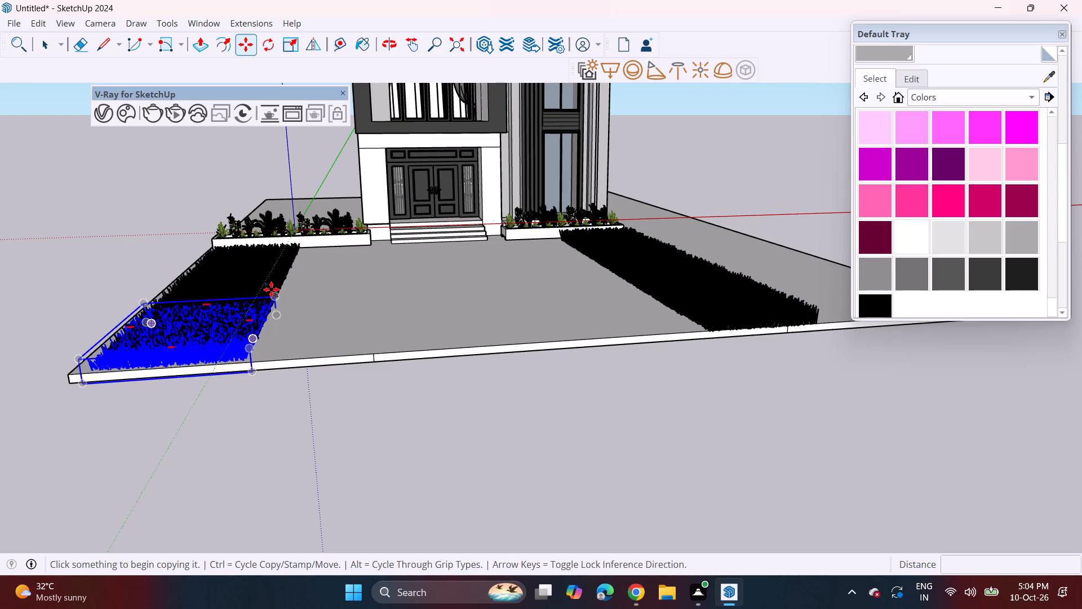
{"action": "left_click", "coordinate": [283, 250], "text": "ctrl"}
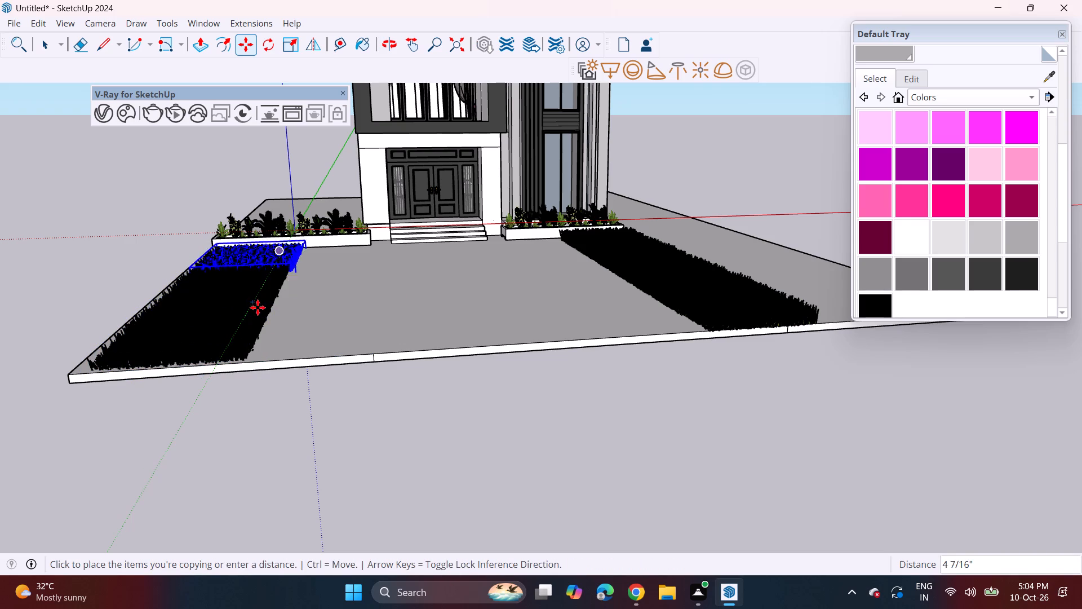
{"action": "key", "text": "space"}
Move the second lawn strip's selected grass patches together sideways along the slab's front edge, towards the entrance steps.
{"action": "left_click", "coordinate": [235, 338]}
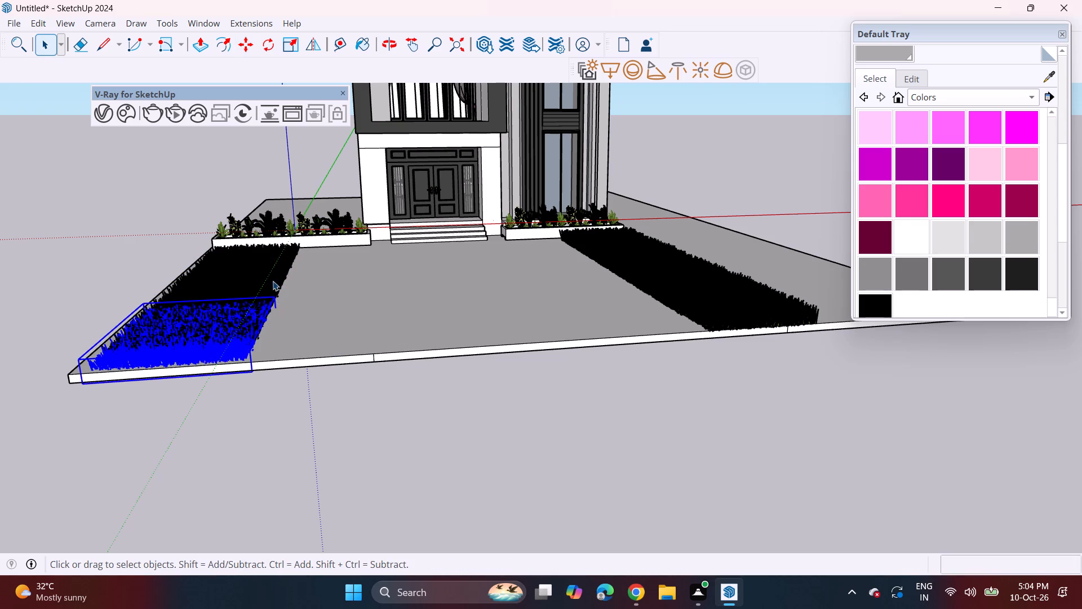
{"action": "left_click", "coordinate": [271, 276], "text": "ctrl"}
{"action": "left_click", "coordinate": [278, 253], "text": "ctrl"}
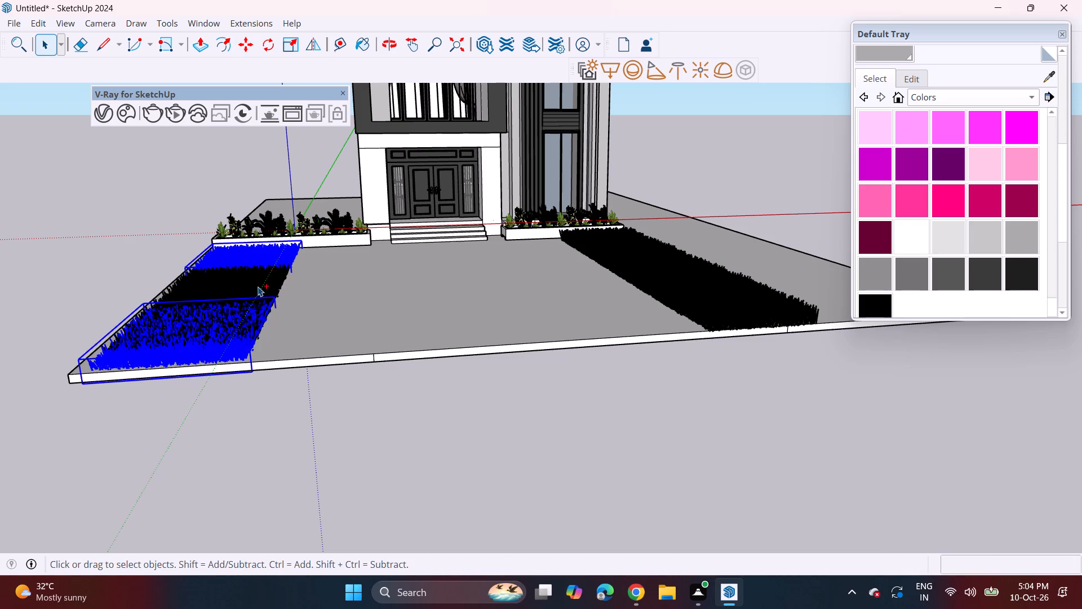
{"action": "left_click", "coordinate": [256, 289], "text": "ctrl"}
{"action": "key", "text": "m"}
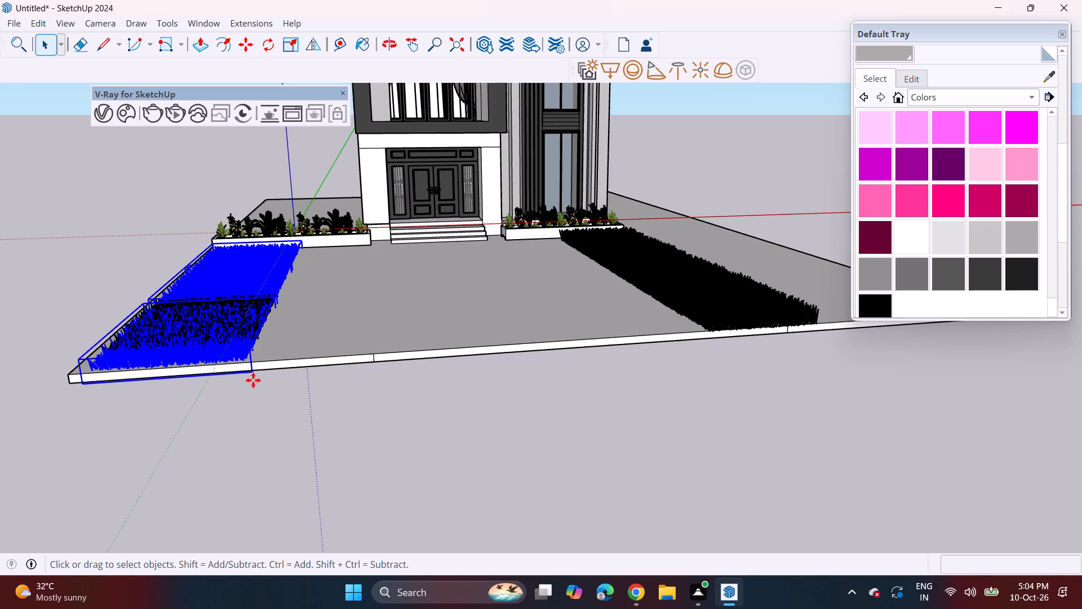
{"action": "key", "text": "m"}
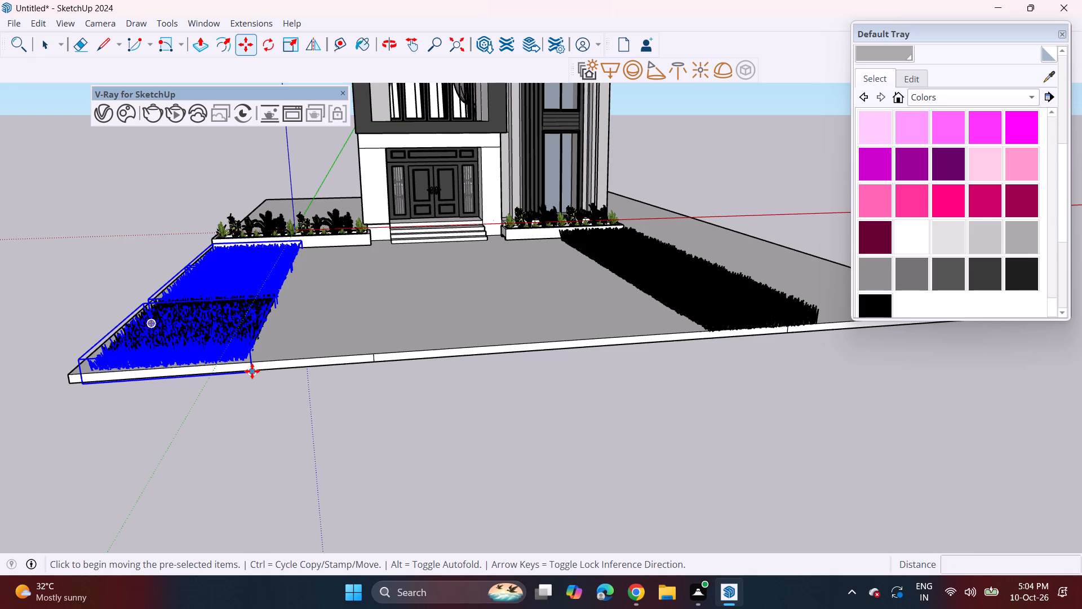
{"action": "left_click", "coordinate": [252, 371]}
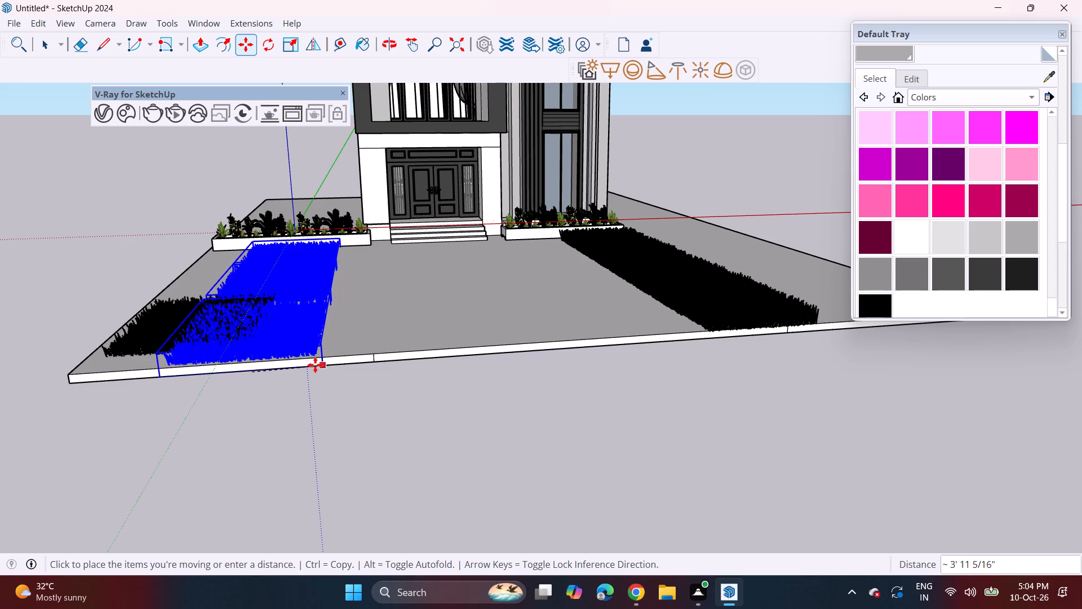
{"action": "left_click", "coordinate": [329, 365]}
Move the grass patch left behind about 4' 9" sideways into line with the rest of the second strip.
{"action": "middle_click_drag", "start_coordinate": [228, 330], "coordinate": [401, 385]}
{"action": "middle_click_drag", "start_coordinate": [230, 325], "coordinate": [325, 361]}
{"action": "key", "text": "space"}
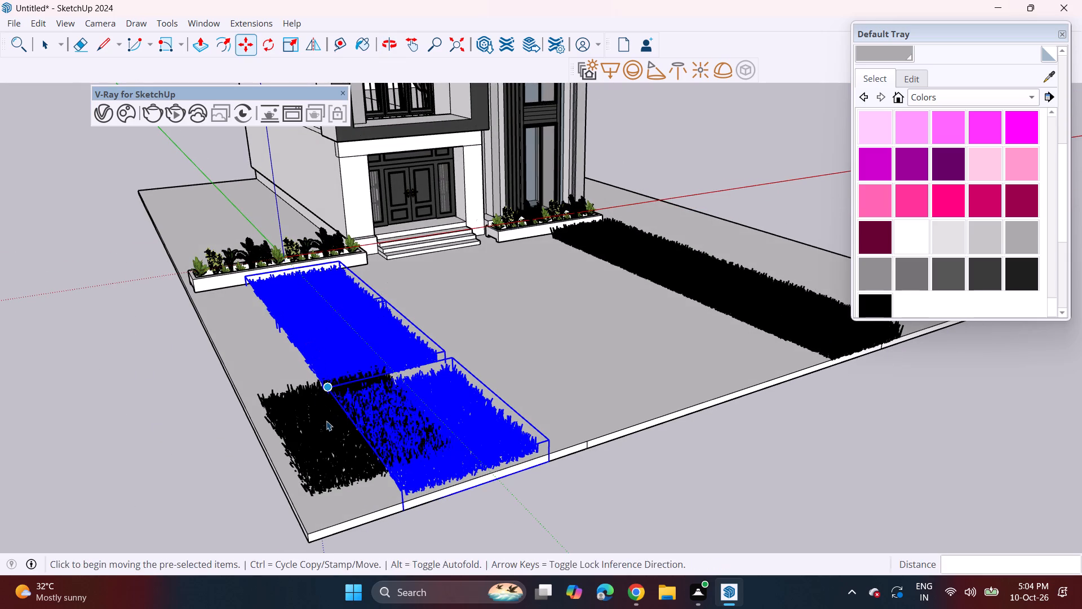
{"action": "left_click", "coordinate": [323, 426]}
{"action": "key", "text": "m"}
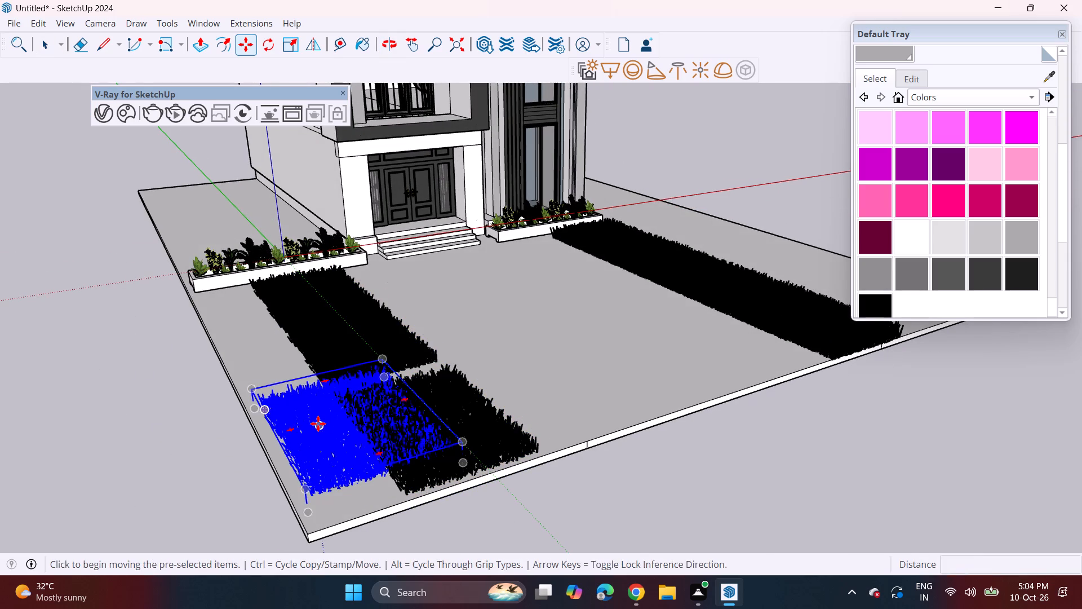
{"action": "left_click", "coordinate": [318, 423]}
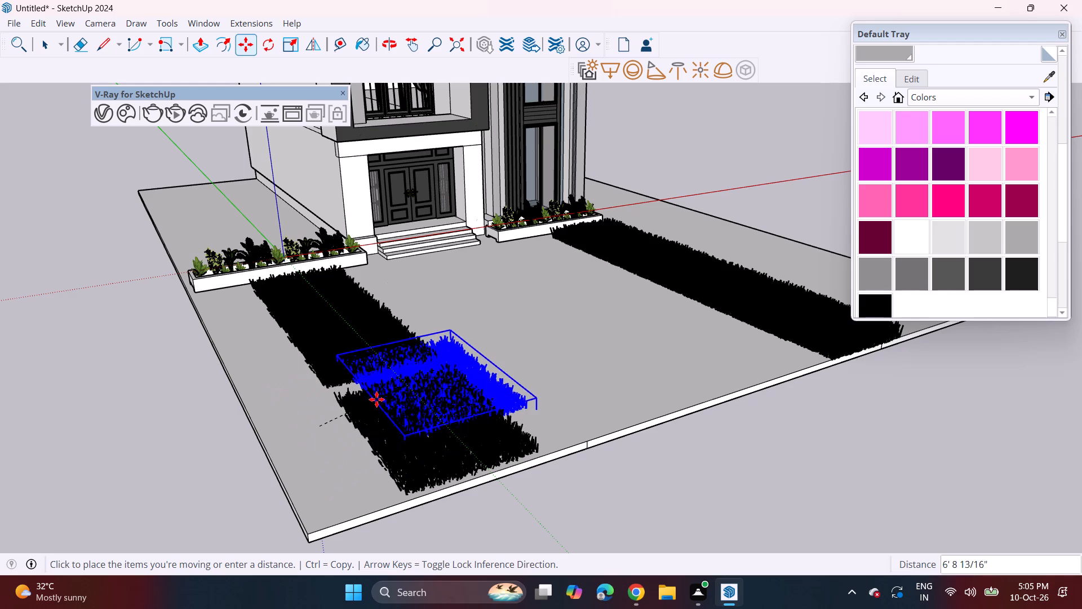
{"action": "left_click", "coordinate": [380, 396]}
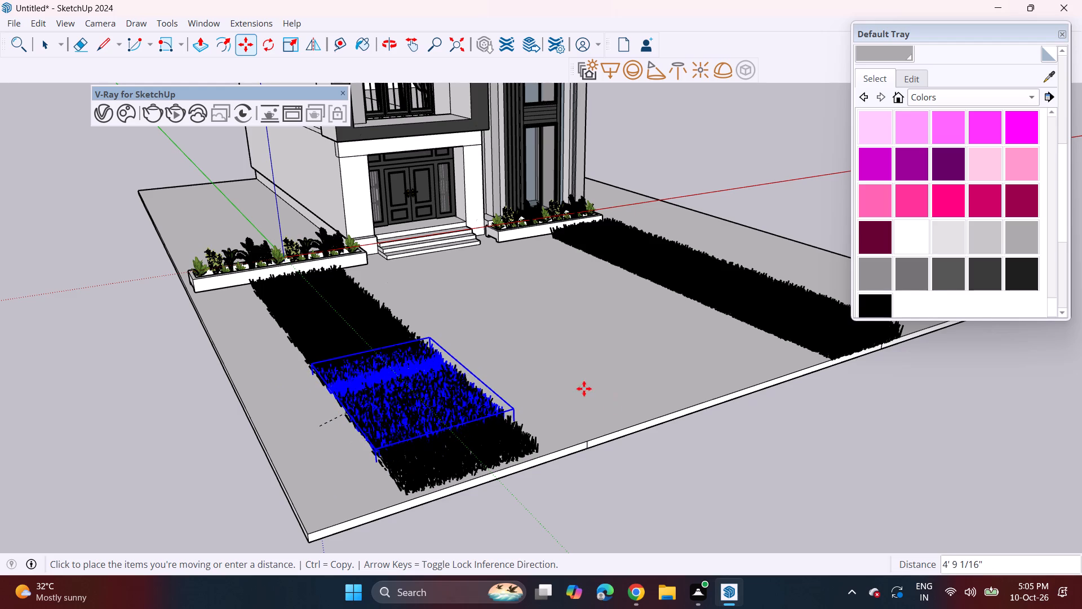
{"action": "middle_click_drag", "start_coordinate": [552, 398], "coordinate": [406, 374]}
{"action": "key", "text": "space"}
{"action": "left_click", "coordinate": [744, 193]}
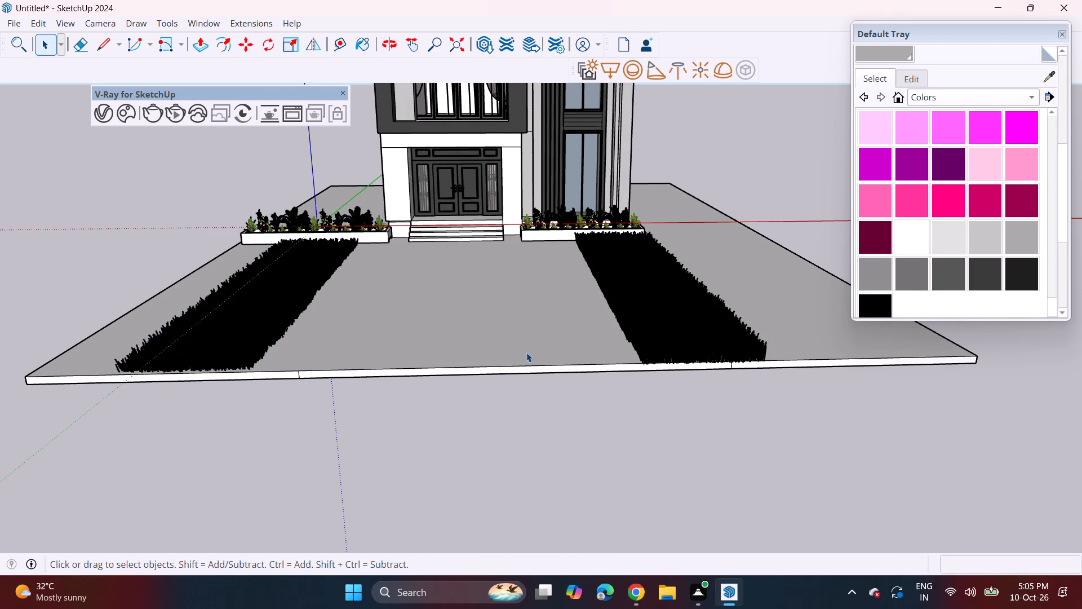
Paint the top of the ground slab with the plain grey tile material from the Tile collection.
{"action": "middle_click_drag", "start_coordinate": [527, 348], "coordinate": [500, 286]}
{"action": "middle_click_drag", "start_coordinate": [502, 192], "coordinate": [543, 339], "text": "shift"}
{"action": "middle_click_drag", "start_coordinate": [534, 346], "coordinate": [551, 347]}
{"action": "middle_click_drag", "start_coordinate": [557, 315], "coordinate": [531, 358]}
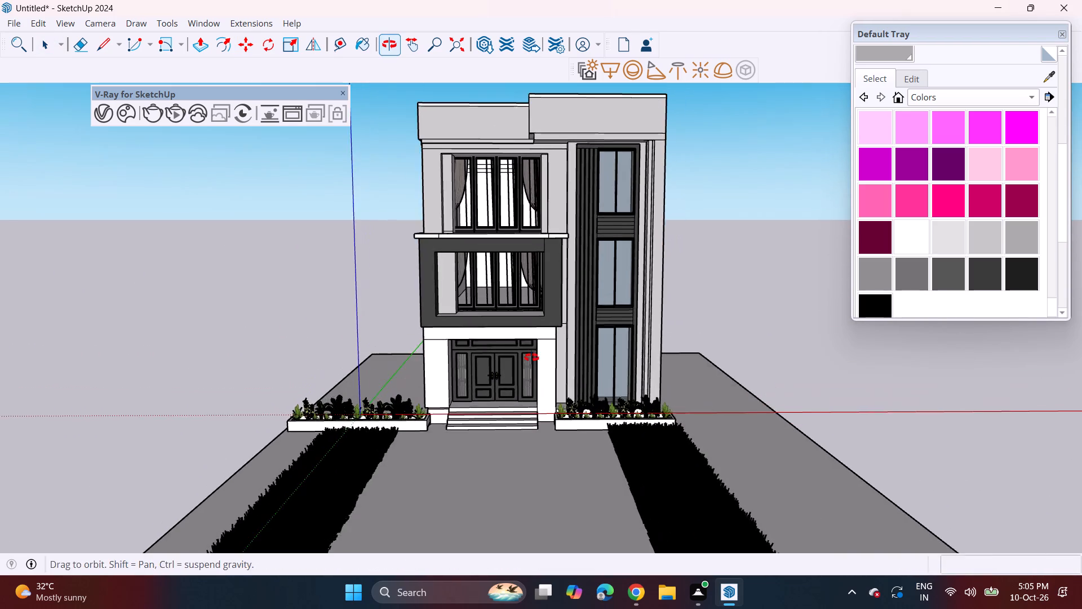
{"action": "middle_click_drag", "start_coordinate": [531, 358], "coordinate": [530, 355]}
{"action": "scroll", "coordinate": [522, 343], "scroll_direction": "down", "scroll_amount": 2}
{"action": "middle_click_drag", "start_coordinate": [520, 352], "coordinate": [525, 329]}
{"action": "scroll", "coordinate": [525, 339], "scroll_direction": "up", "scroll_amount": 1}
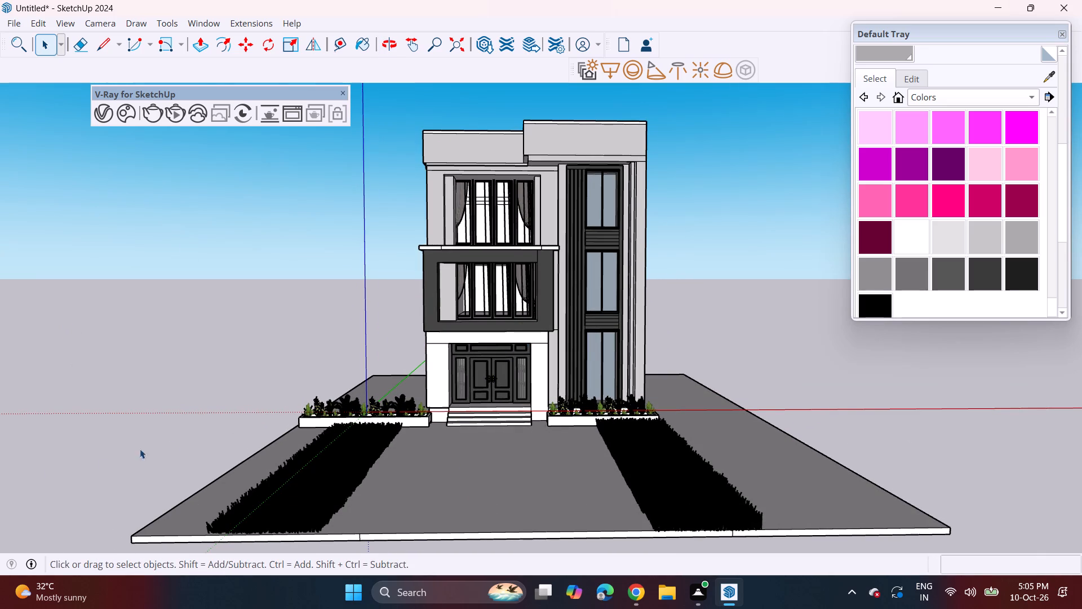
{"action": "left_click", "coordinate": [931, 95]}
{"action": "left_click", "coordinate": [906, 208]}
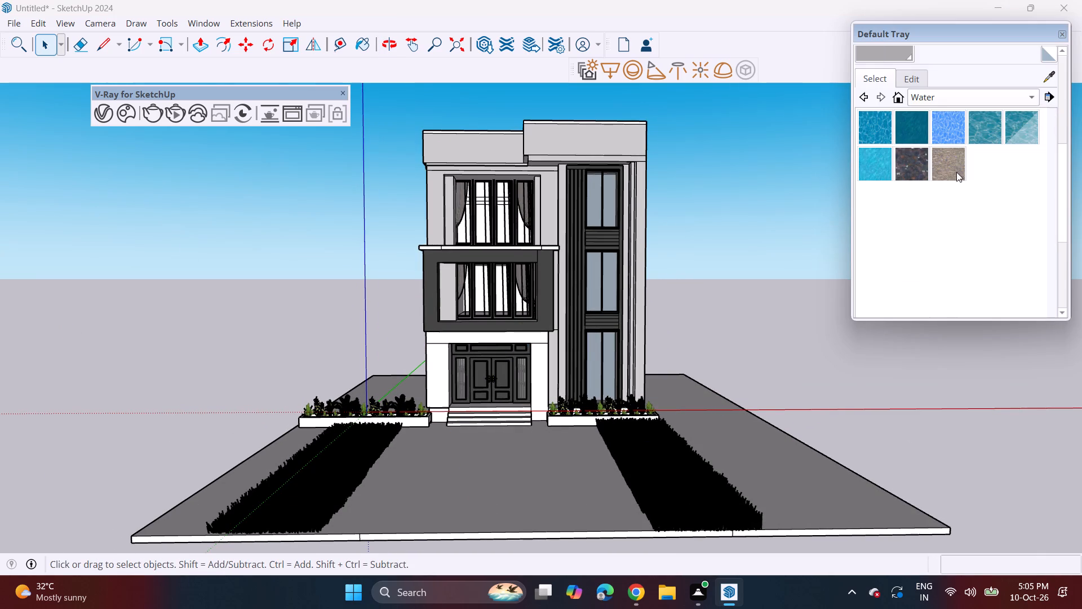
{"action": "left_click", "coordinate": [922, 96]}
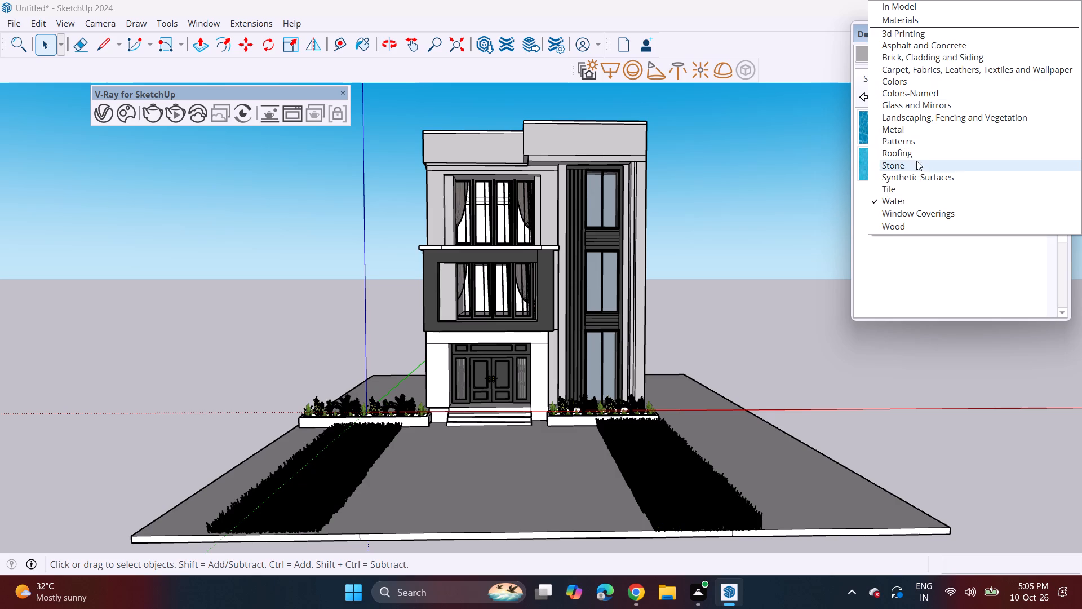
{"action": "left_click", "coordinate": [915, 184]}
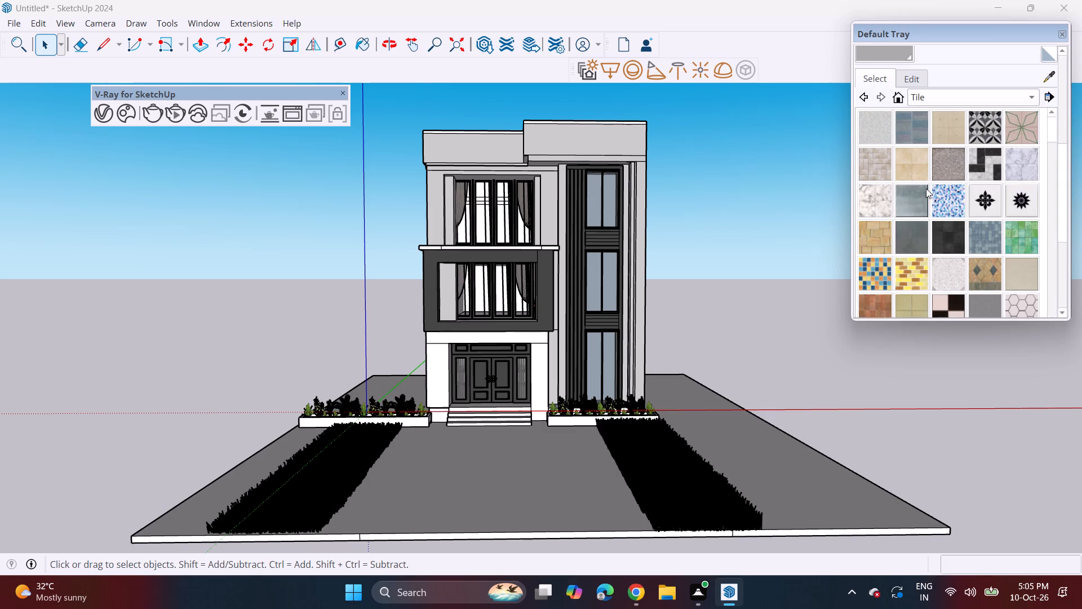
{"action": "scroll", "coordinate": [948, 208], "scroll_direction": "down", "scroll_amount": 5}
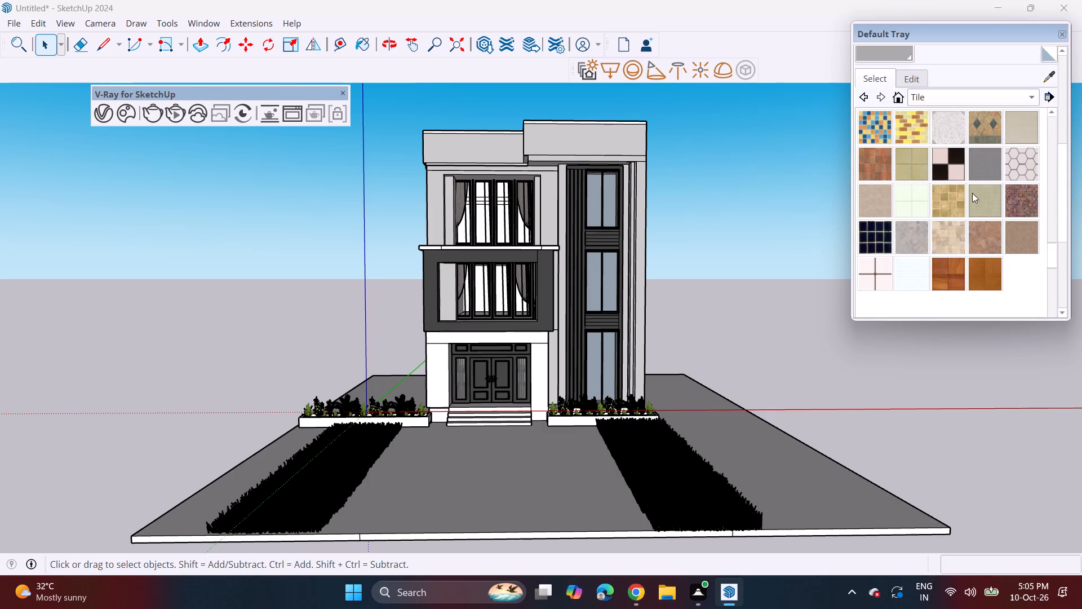
{"action": "left_click", "coordinate": [987, 158]}
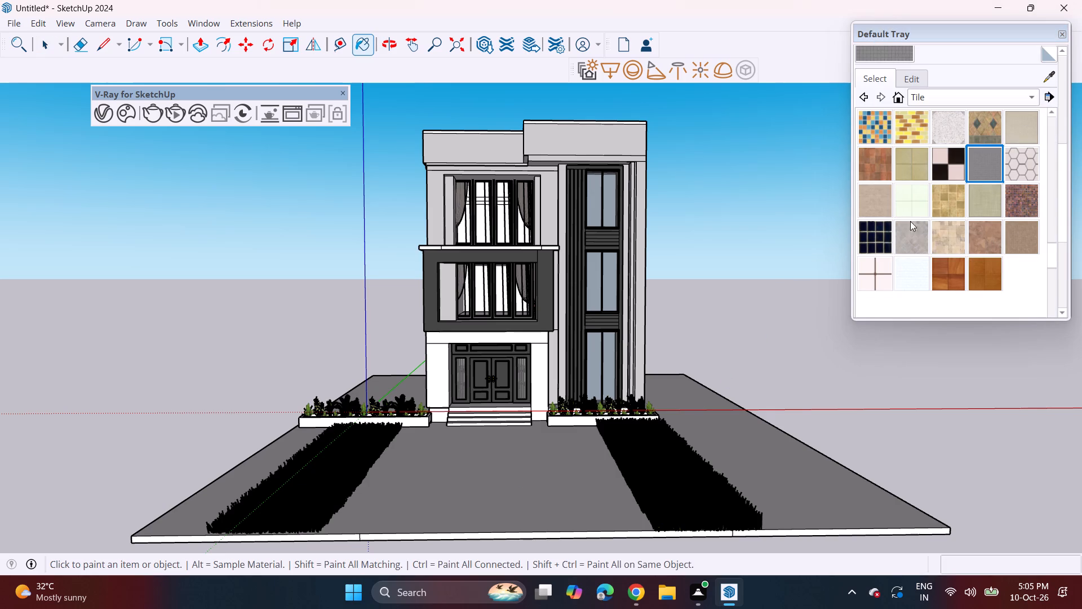
{"action": "left_click", "coordinate": [489, 500]}
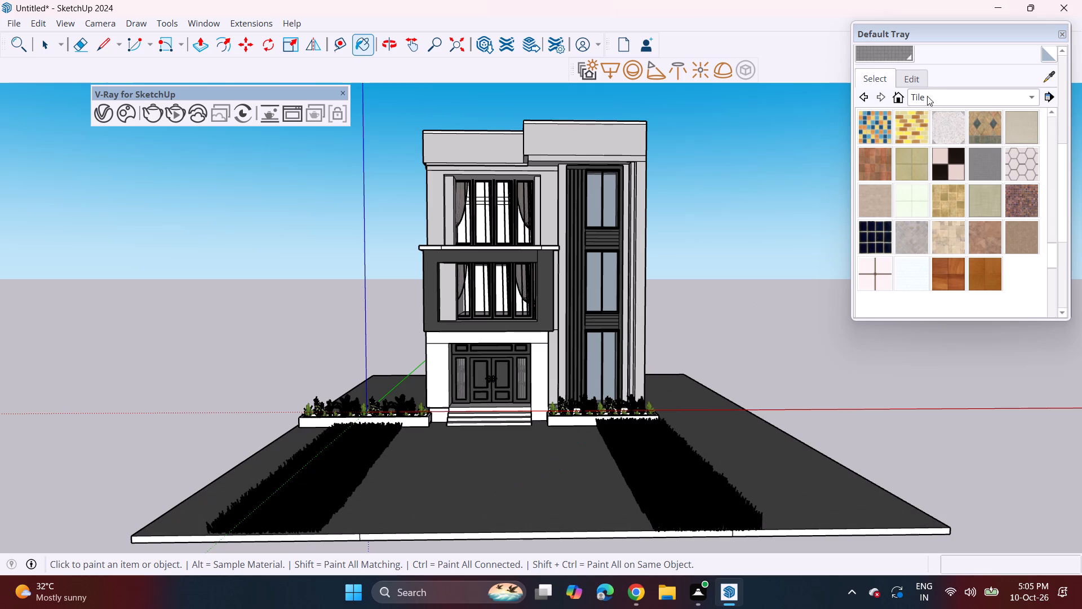
Enlarge the slab's Tile Grey texture, trying a width of 500 before settling on 800 inches.
{"action": "left_click", "coordinate": [913, 85]}
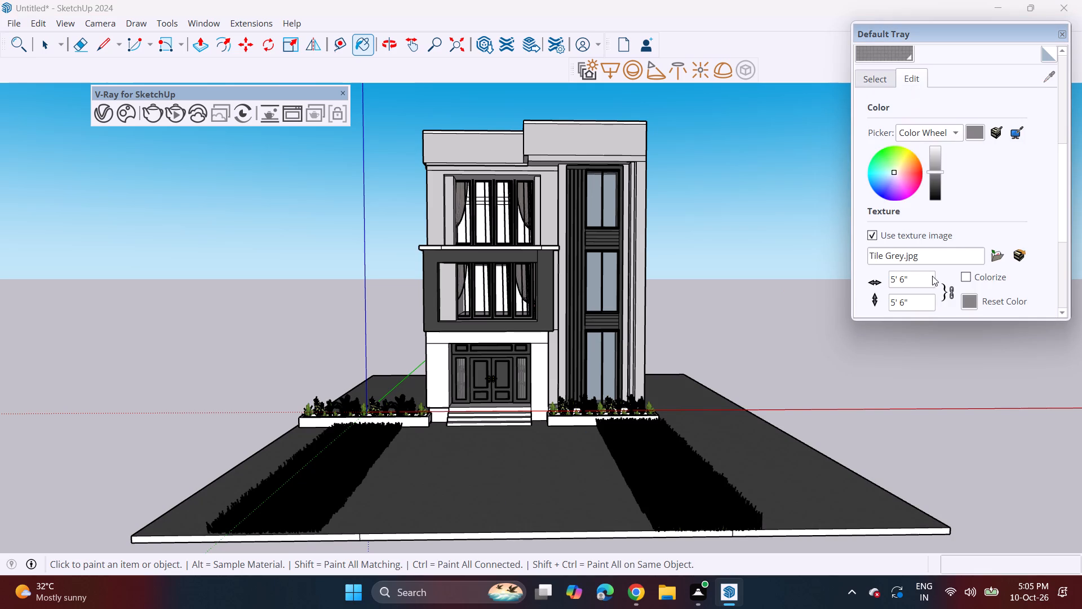
{"action": "left_click", "coordinate": [919, 277]}
{"action": "key", "text": "BackSpace"}
{"action": "key", "text": "BackSpace"}
{"action": "key", "text": "BackSpace"}
{"action": "key", "text": "BackSpace"}
{"action": "key", "text": "BackSpace"}
{"action": "key", "text": "BackSpace"}
{"action": "key", "text": "BackSpace"}
{"action": "type", "text": "500"}
{"action": "key", "text": "BackSpace"}
{"action": "key", "text": "BackSpace"}
{"action": "key", "text": "BackSpace"}
{"action": "key", "text": "BackSpace"}
{"action": "type", "text": "800"}
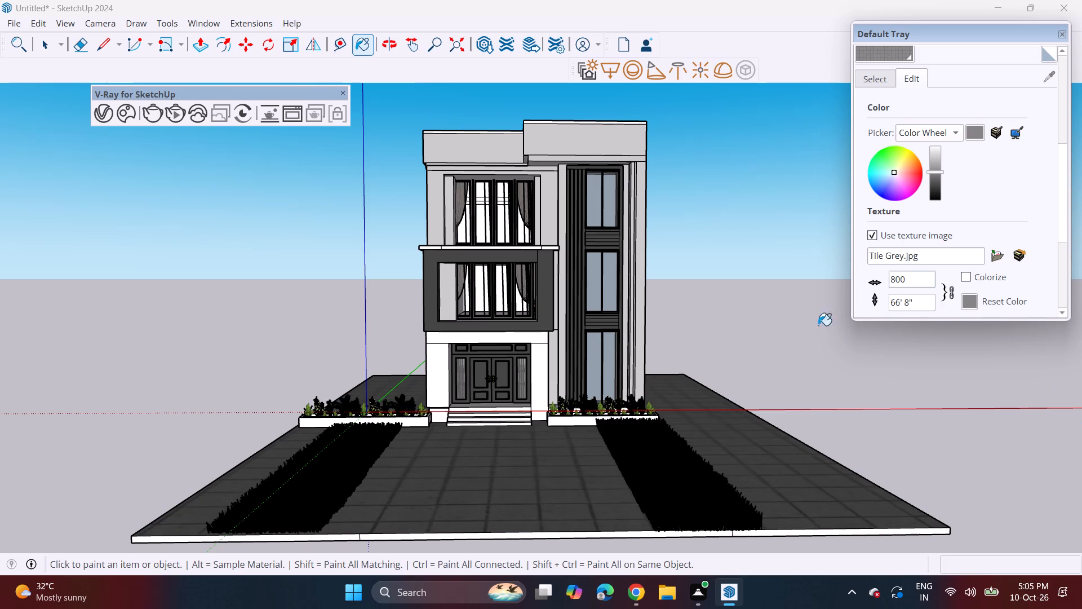
{"action": "key", "text": "space"}
Draw an upright rectangle about 5 5/8" by 1' 2" on the white wall beside the entrance door, nearer the blue axis.
{"action": "left_click", "coordinate": [176, 43]}
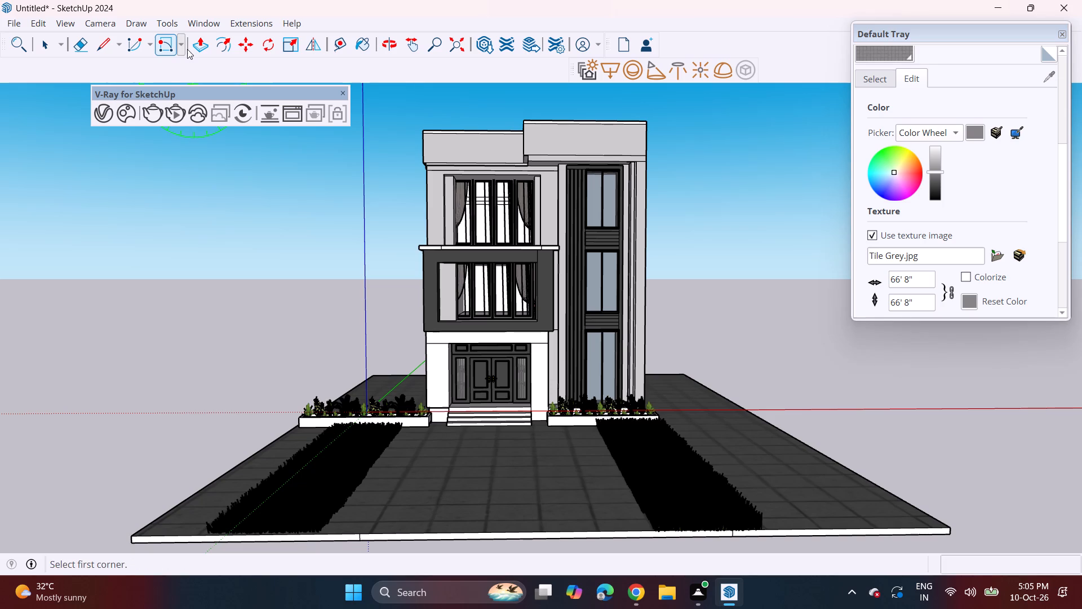
{"action": "left_click", "coordinate": [179, 46]}
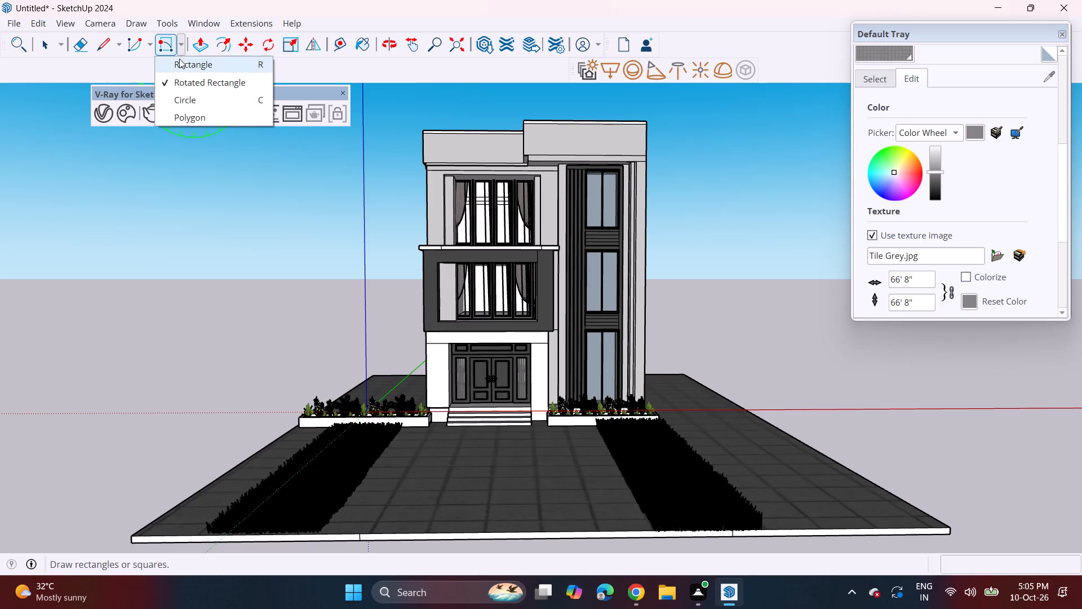
{"action": "left_click", "coordinate": [179, 70]}
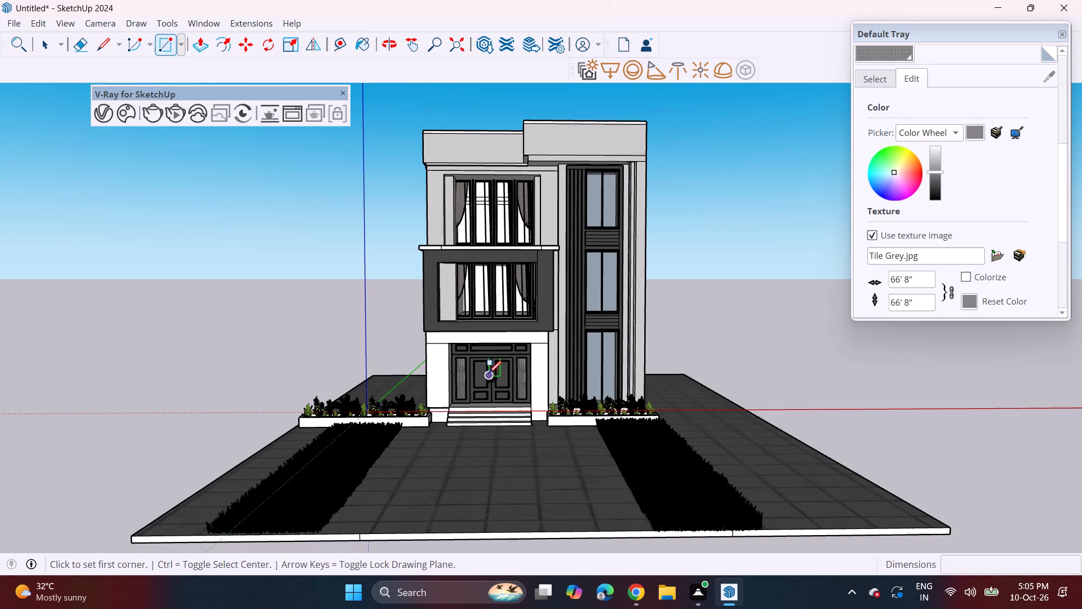
{"action": "scroll", "coordinate": [447, 350], "scroll_direction": "up", "scroll_amount": 8}
{"action": "left_click", "coordinate": [428, 363]}
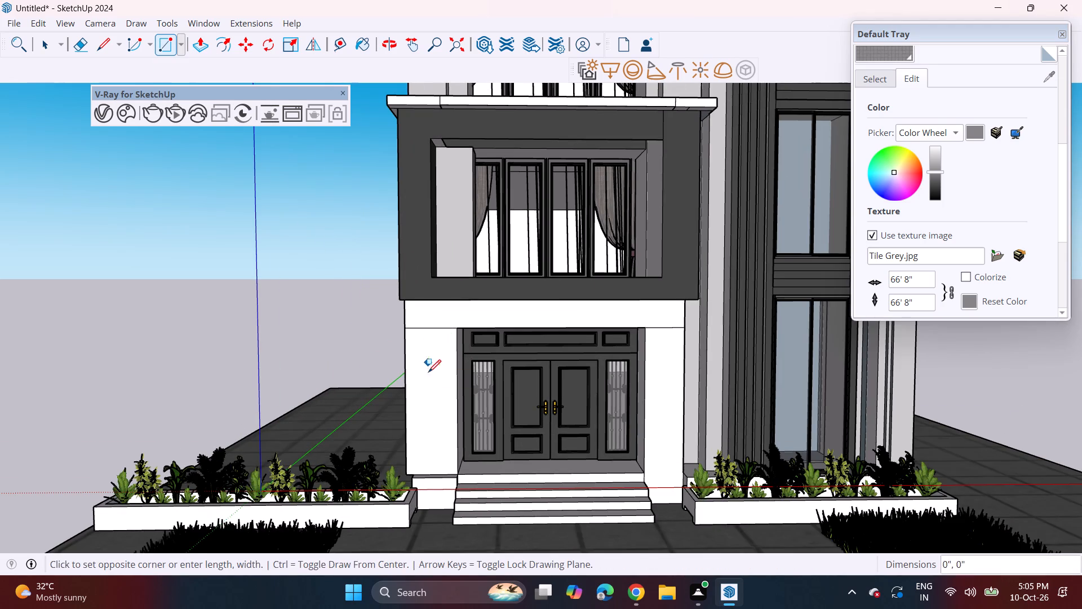
{"action": "left_click", "coordinate": [437, 384]}
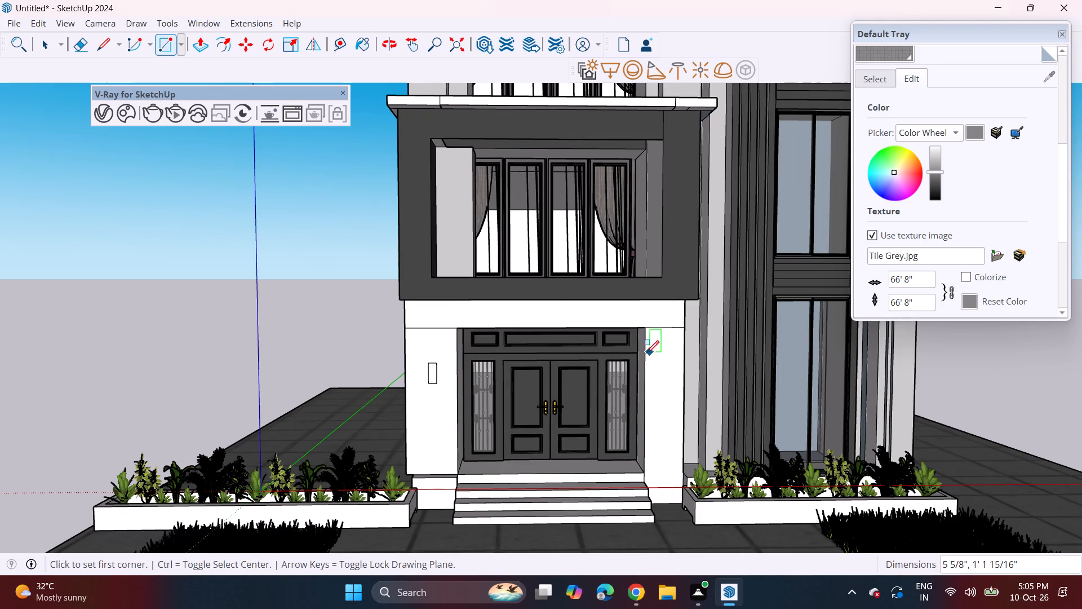
Push/Pull the small rectangle beside the door about 1' 4" out from the wall into a box.
{"action": "key", "text": "space"}
{"action": "key", "text": "p"}
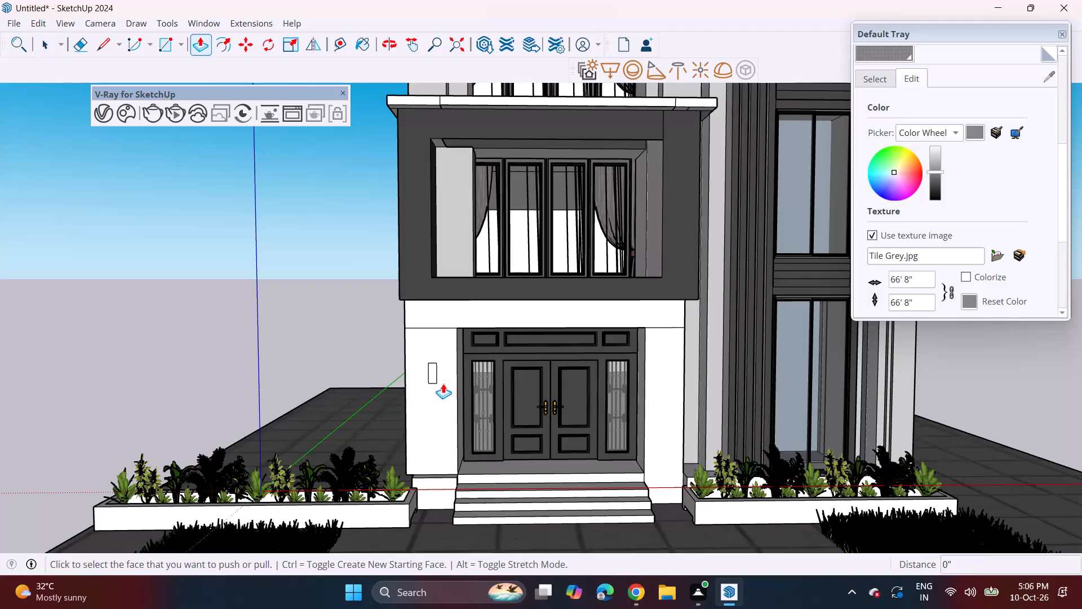
{"action": "left_click", "coordinate": [436, 378]}
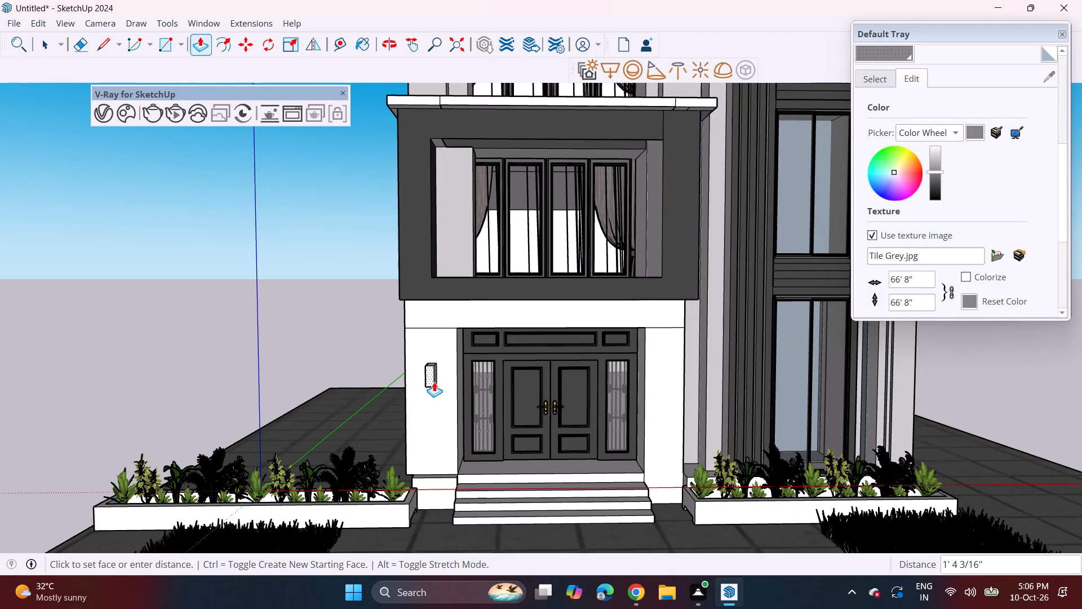
{"action": "left_click", "coordinate": [434, 382]}
{"action": "key", "text": "space"}
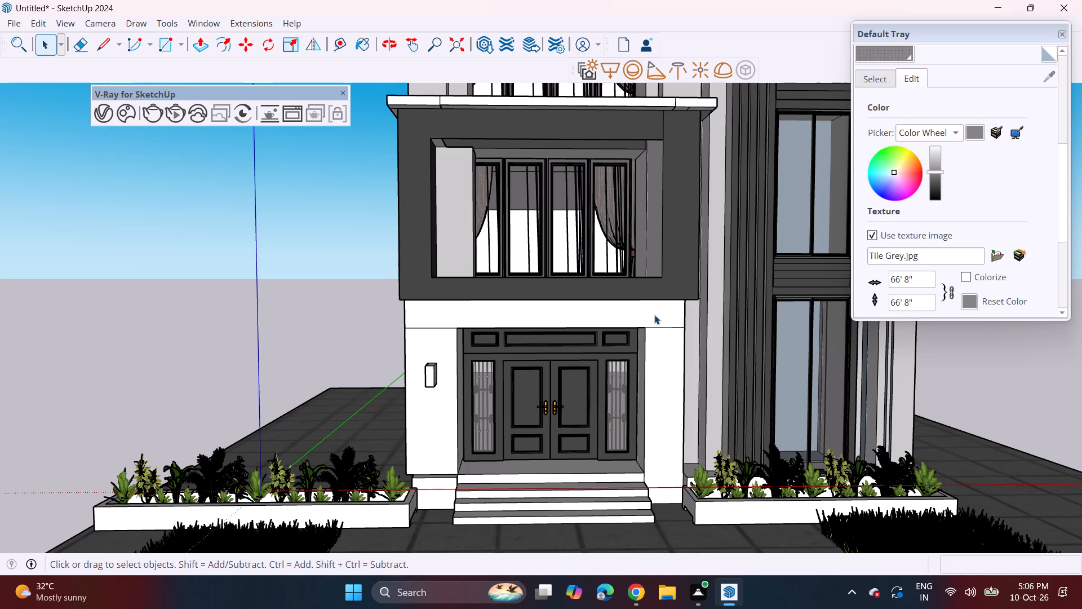
Draw a matching upright rectangle about 6" by 1' 2 7/16" on the white wall across the entrance door.
{"action": "left_click", "coordinate": [166, 39]}
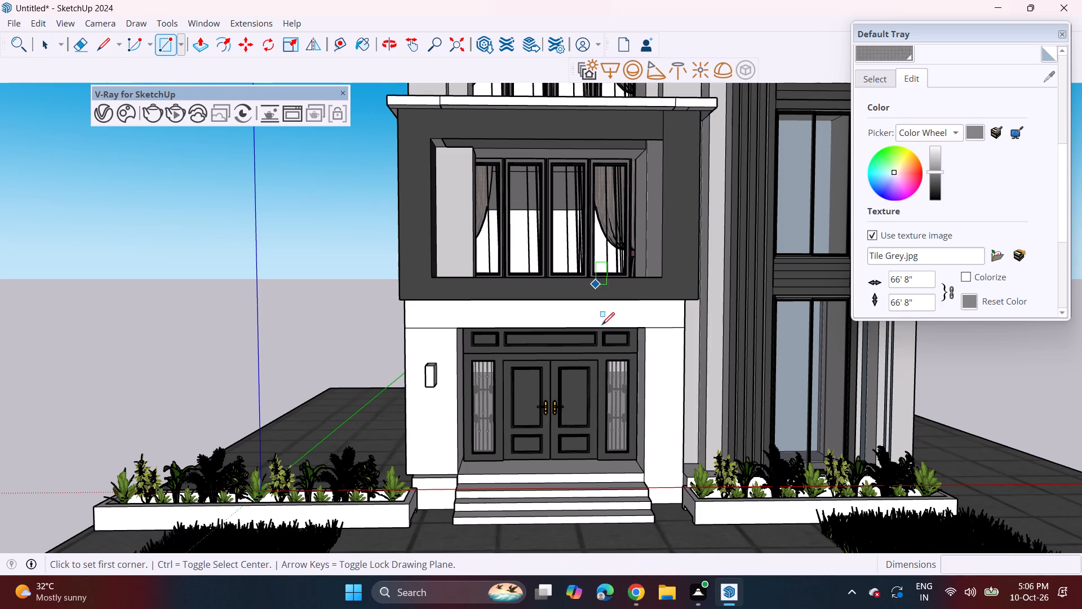
{"action": "left_click", "coordinate": [659, 364]}
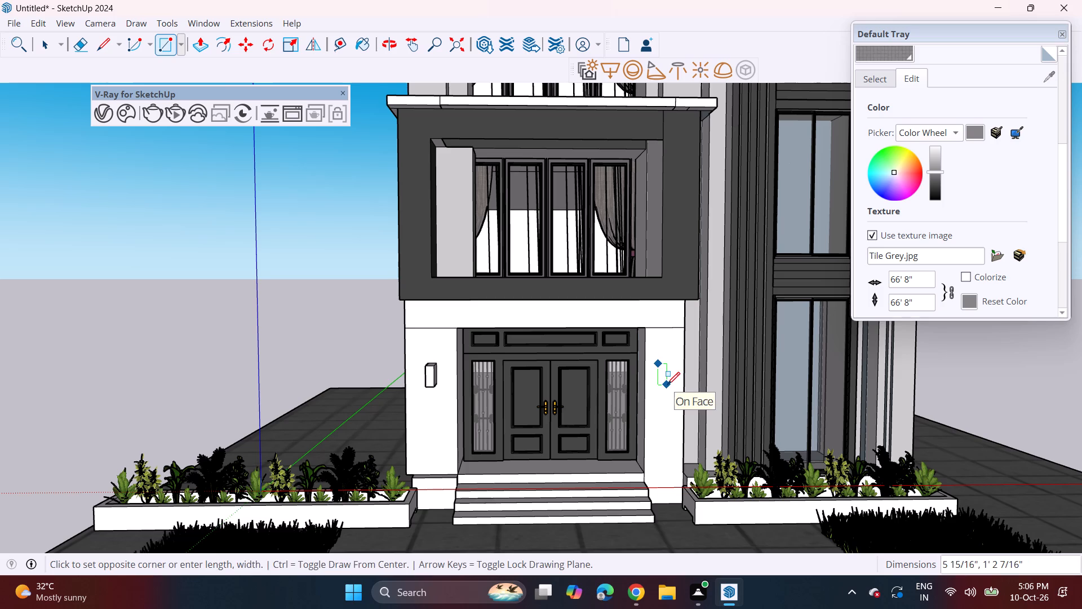
{"action": "left_click", "coordinate": [667, 385]}
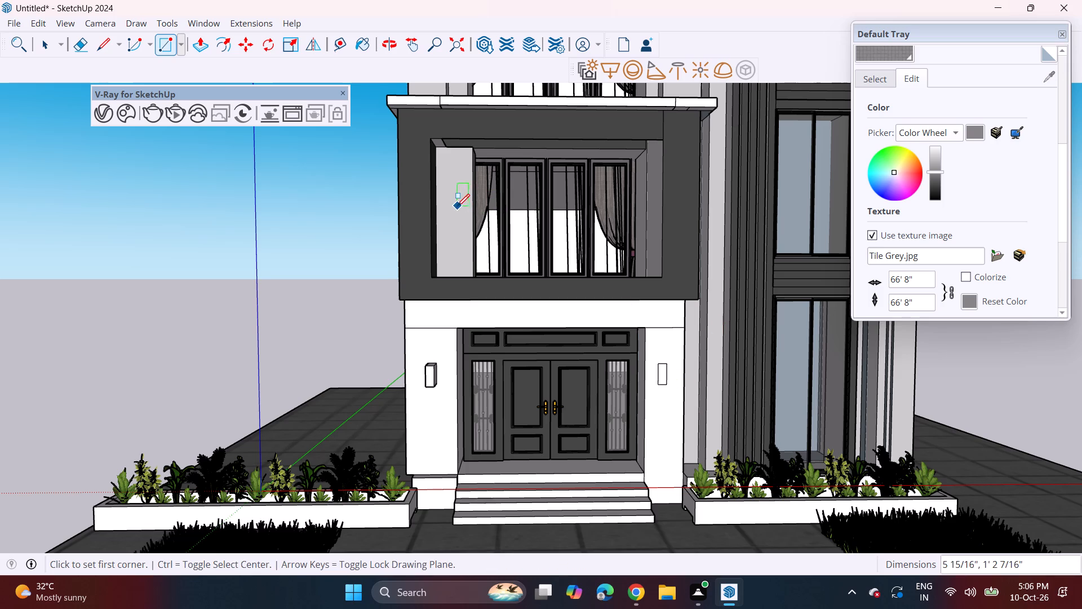
Build a small box on the middle-storey balcony's side wall from an upright rectangle about 1' tall, pulled out about 4 13/16".
{"action": "left_click", "coordinate": [452, 202]}
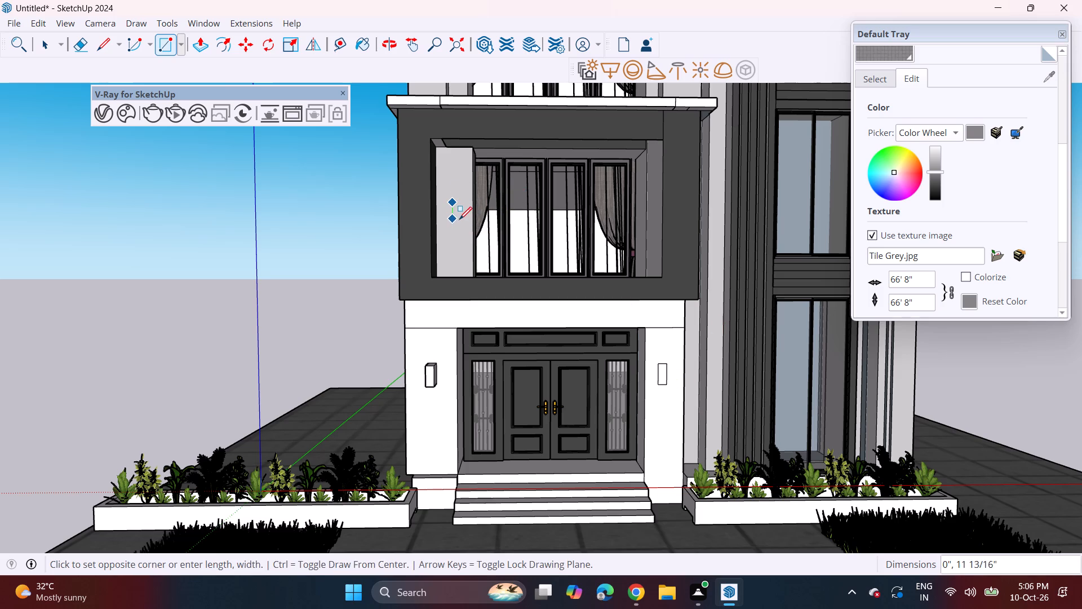
{"action": "left_click", "coordinate": [460, 219]}
{"action": "middle_click_drag", "start_coordinate": [499, 193], "coordinate": [486, 232]}
{"action": "scroll", "coordinate": [480, 198], "scroll_direction": "up", "scroll_amount": 2}
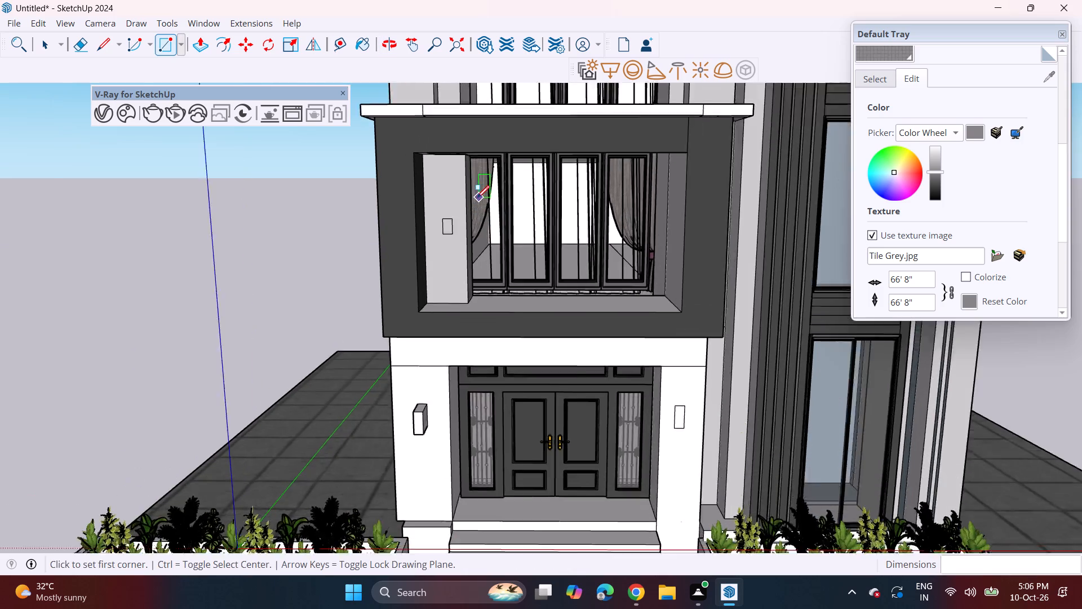
{"action": "scroll", "coordinate": [477, 198], "scroll_direction": "up", "scroll_amount": 2}
{"action": "key", "text": "p"}
{"action": "left_click", "coordinate": [436, 232]}
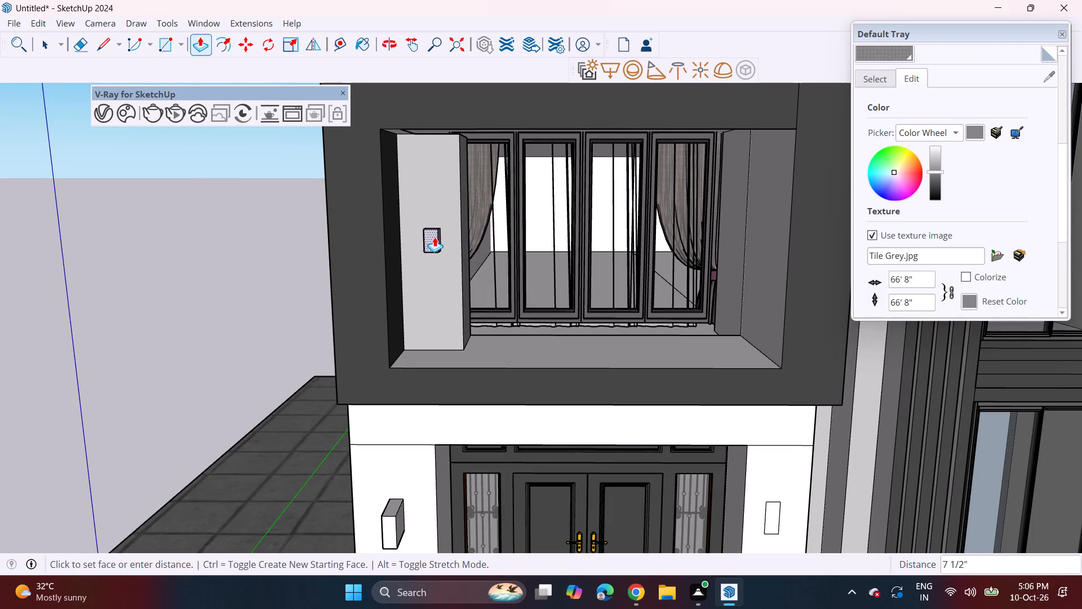
{"action": "left_click", "coordinate": [436, 235]}
Push/Pull the flat rectangle beside the entrance door about 4 13/16" out from the white wall.
{"action": "middle_click_drag", "start_coordinate": [563, 301], "coordinate": [459, 164], "text": "shift"}
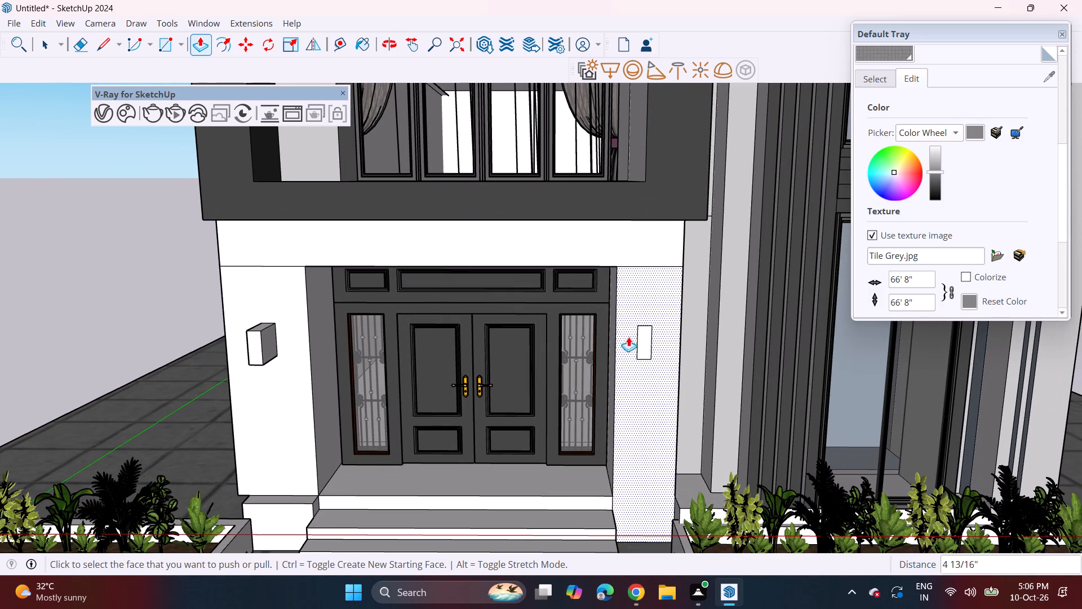
{"action": "double_click", "coordinate": [643, 343]}
Push the front face of the deeper box beside the entrance door back about 7 1/2" toward the wall.
{"action": "scroll", "coordinate": [635, 375], "scroll_direction": "down", "scroll_amount": 4}
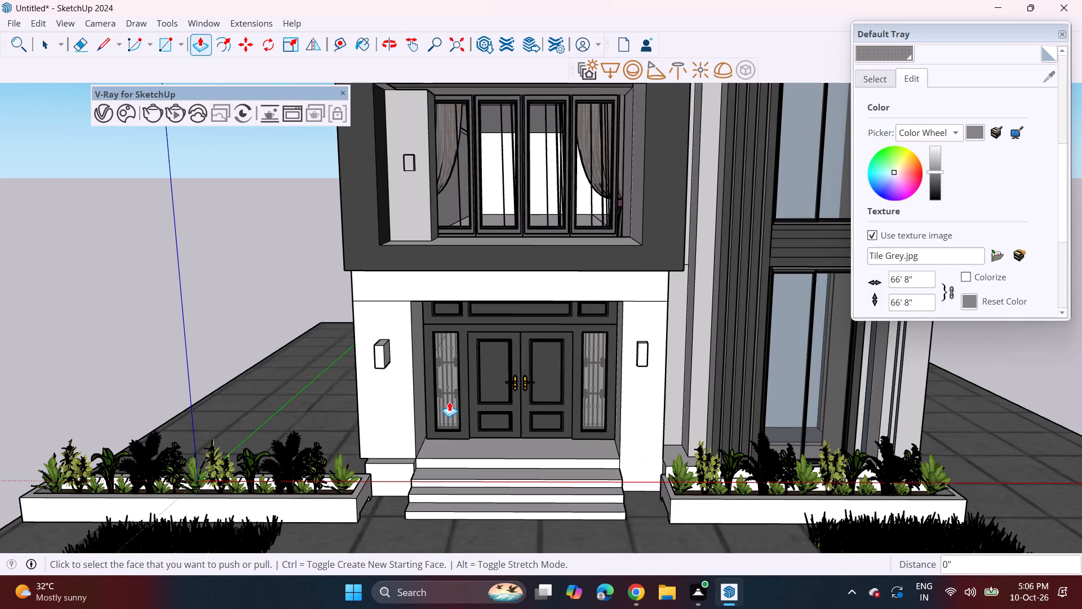
{"action": "left_click", "coordinate": [382, 358]}
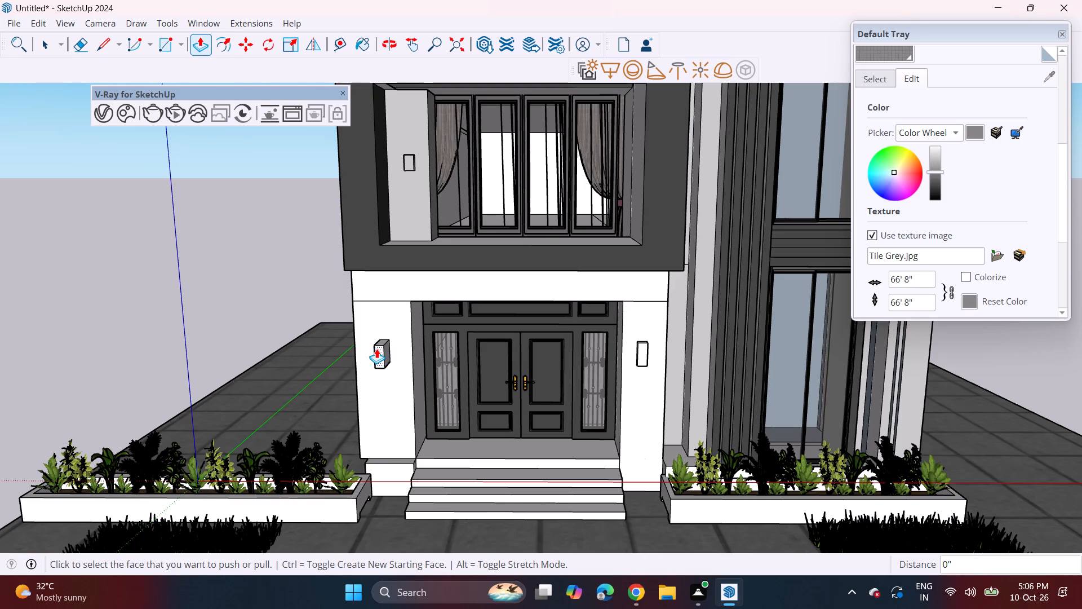
{"action": "scroll", "coordinate": [392, 343], "scroll_direction": "up", "scroll_amount": 3}
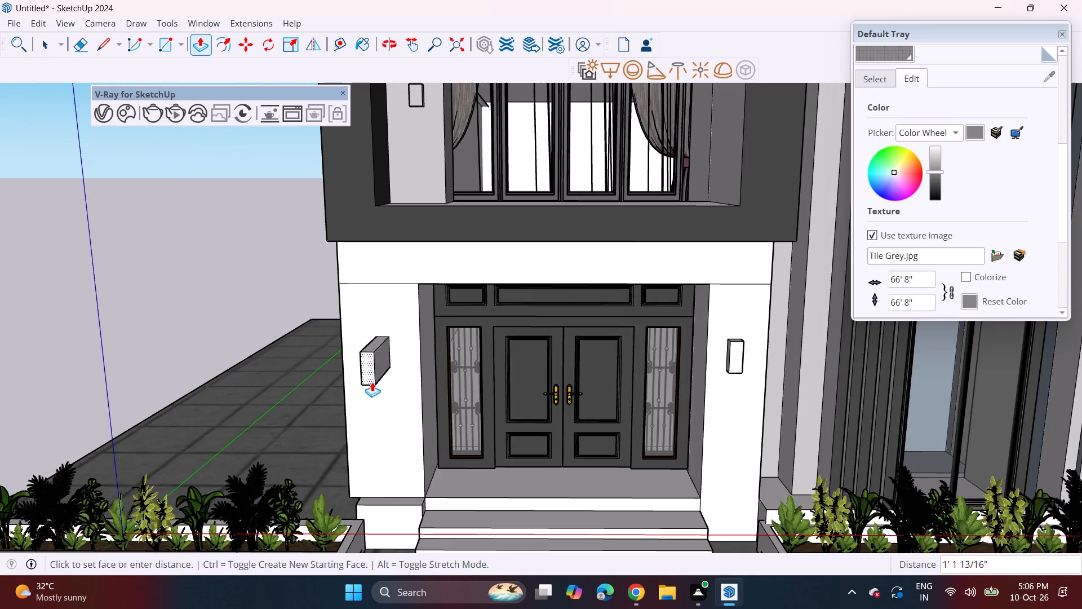
{"action": "scroll", "coordinate": [393, 358], "scroll_direction": "up", "scroll_amount": 2}
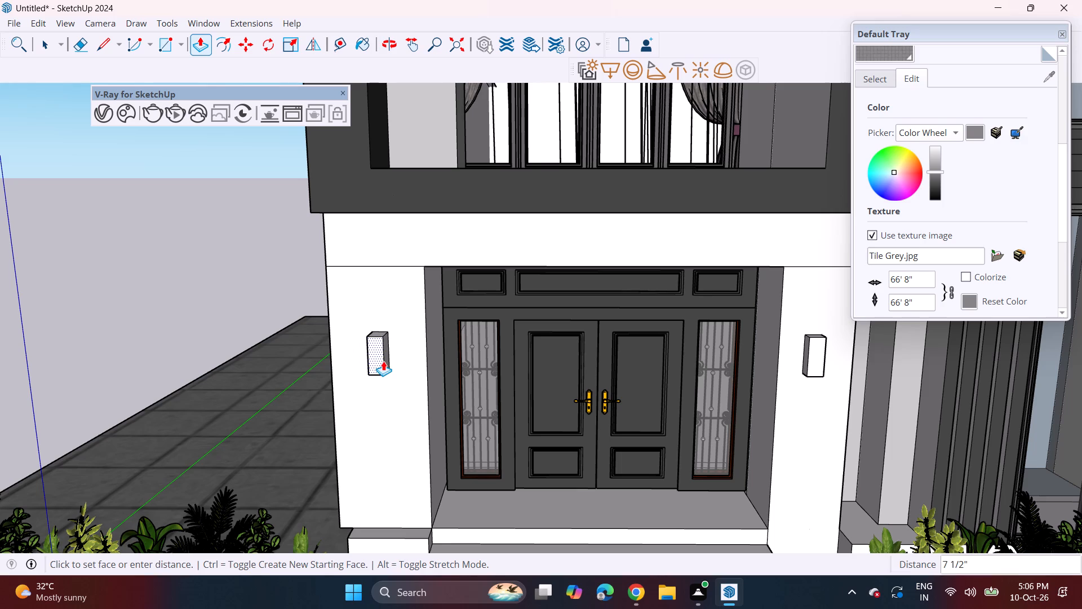
{"action": "left_click", "coordinate": [383, 361]}
Draw three evenly spaced circles of 6" radius in a row on the top-storey balcony's ceiling.
{"action": "scroll", "coordinate": [486, 342], "scroll_direction": "down", "scroll_amount": 4}
{"action": "middle_click_drag", "start_coordinate": [539, 390], "coordinate": [515, 284]}
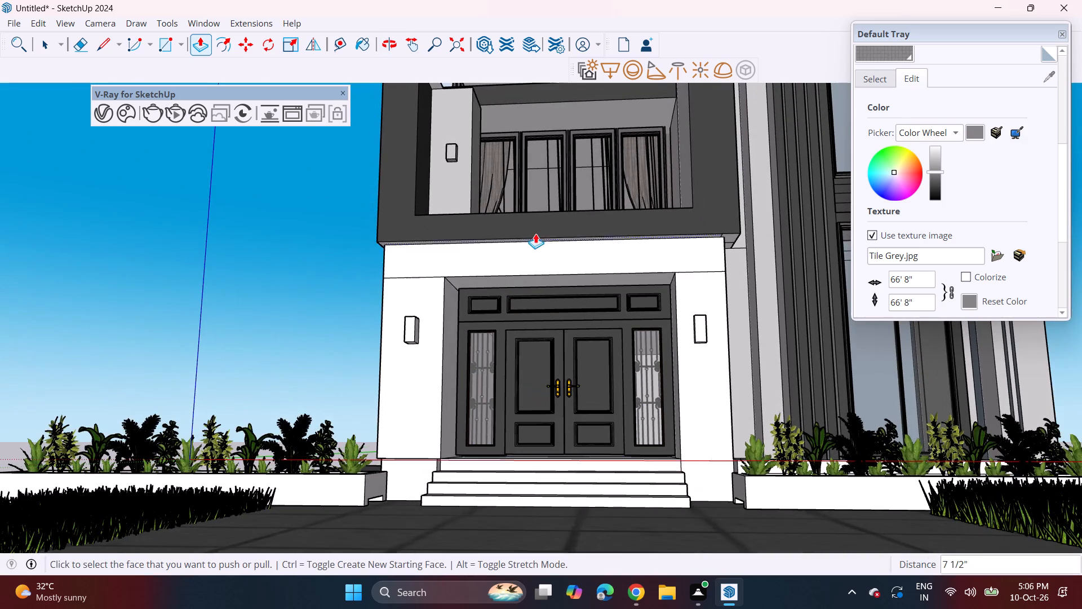
{"action": "scroll", "coordinate": [536, 226], "scroll_direction": "down", "scroll_amount": 2}
{"action": "middle_click_drag", "start_coordinate": [525, 166], "coordinate": [567, 358], "text": "shift"}
{"action": "middle_click_drag", "start_coordinate": [568, 204], "coordinate": [570, 141]}
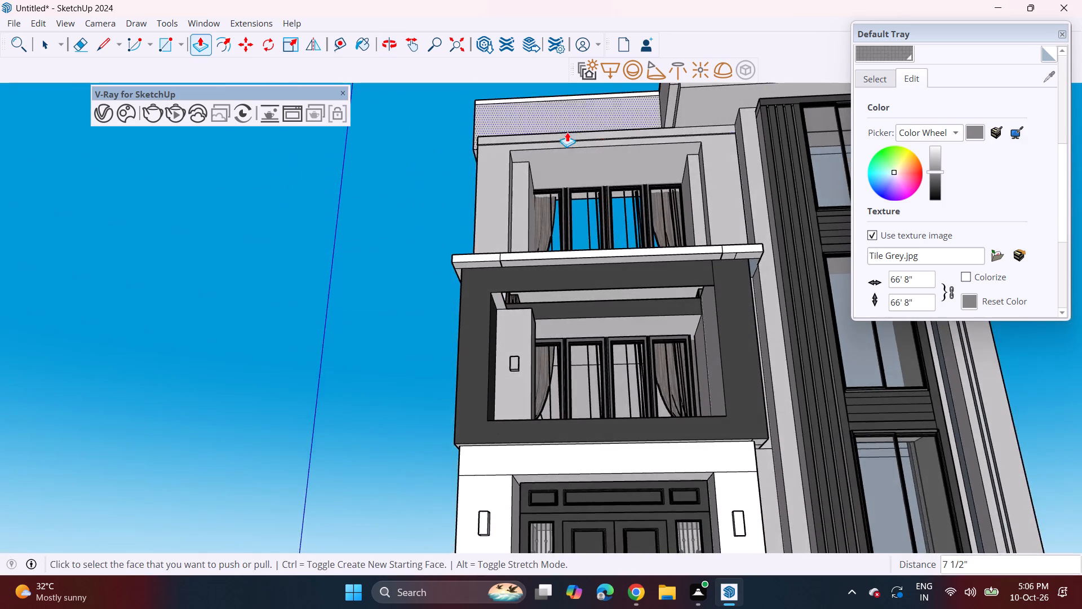
{"action": "scroll", "coordinate": [569, 136], "scroll_direction": "up", "scroll_amount": 11}
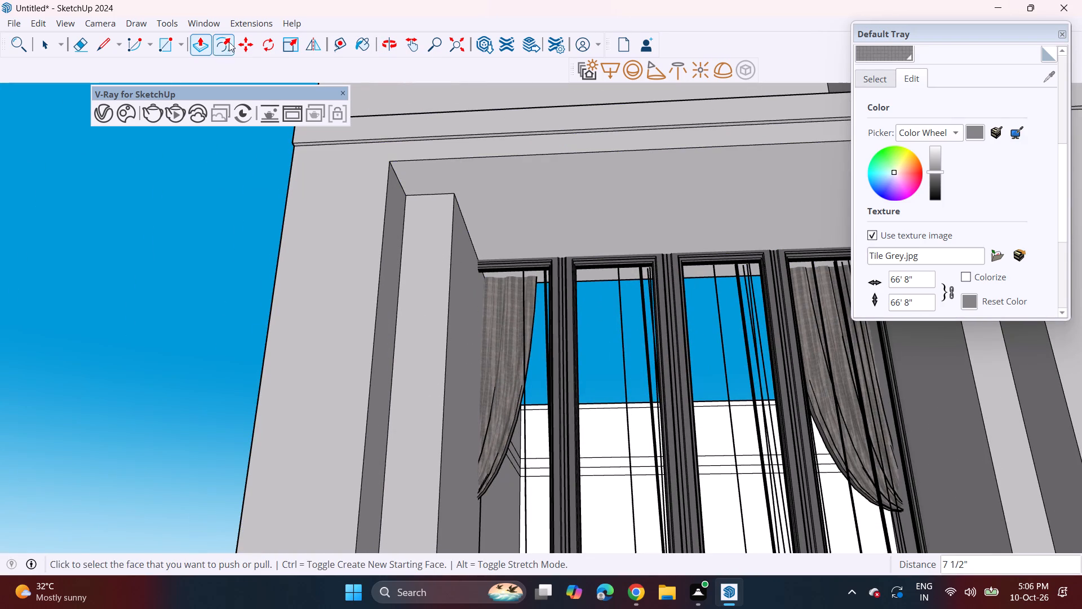
{"action": "left_click", "coordinate": [178, 51]}
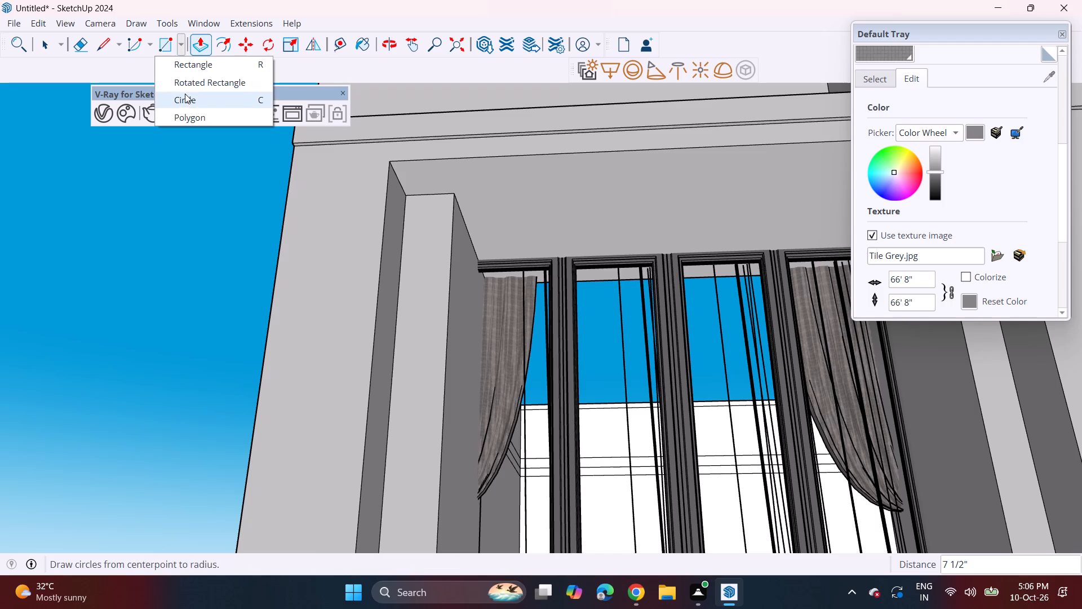
{"action": "left_click", "coordinate": [185, 94]}
{"action": "left_click", "coordinate": [509, 191]}
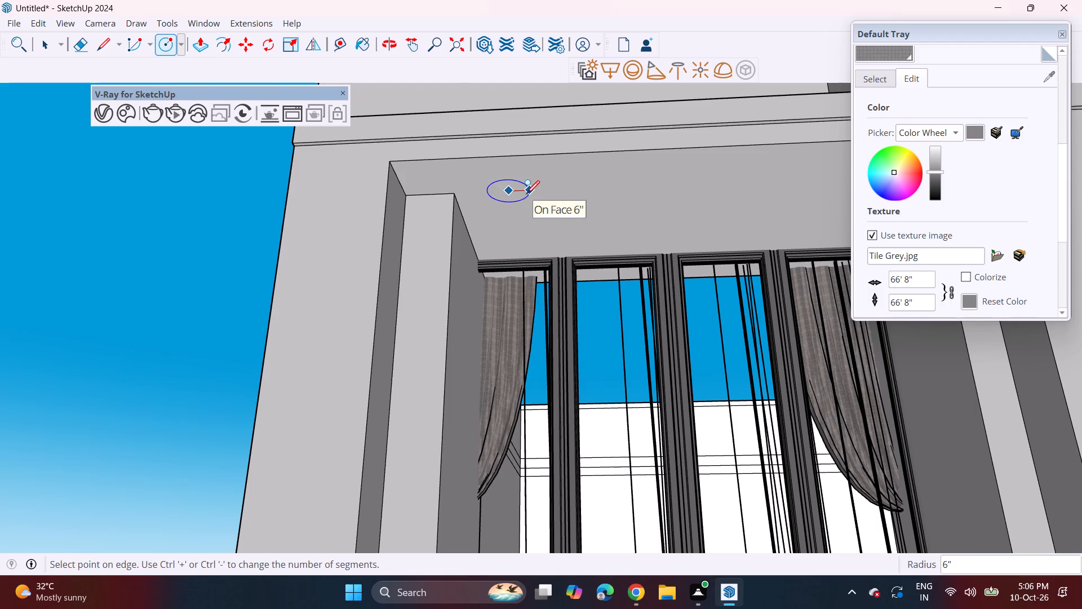
{"action": "left_click", "coordinate": [524, 194]}
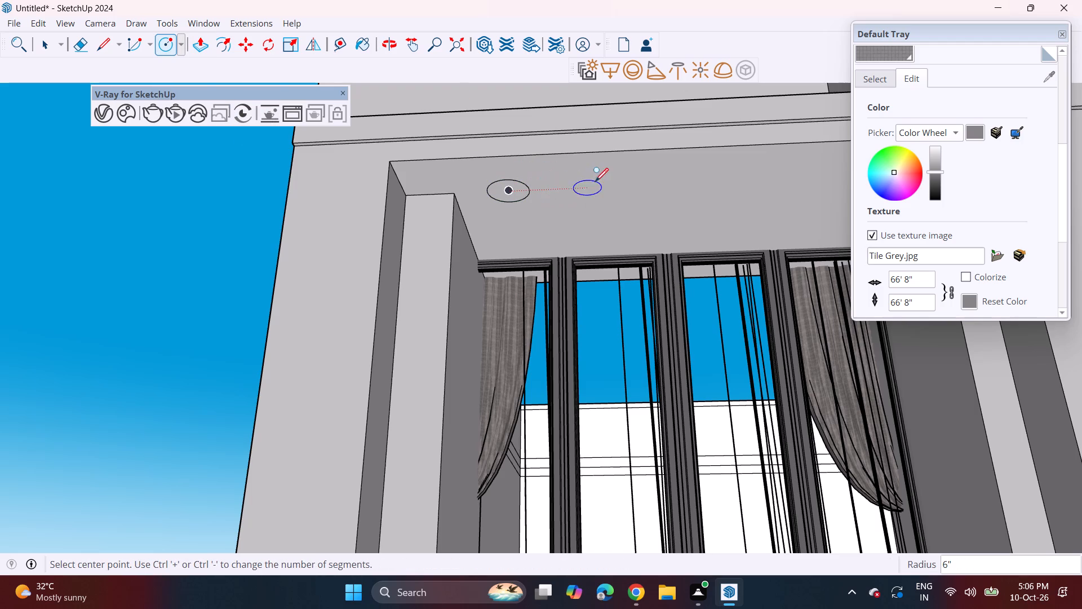
{"action": "left_click", "coordinate": [696, 185]}
{"action": "left_click", "coordinate": [716, 184]}
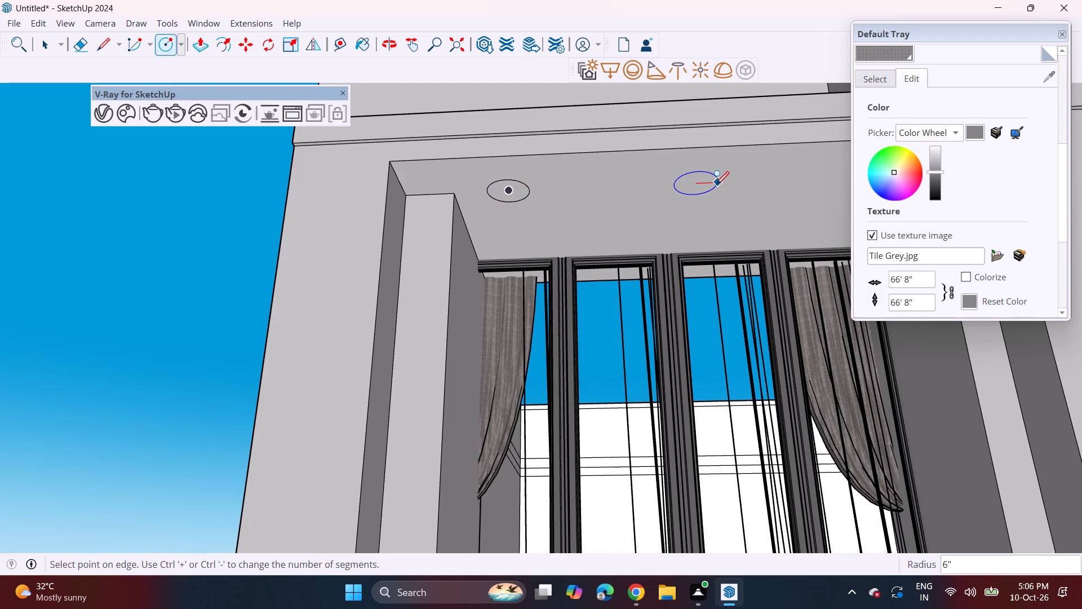
{"action": "middle_click_drag", "start_coordinate": [760, 179], "coordinate": [523, 191]}
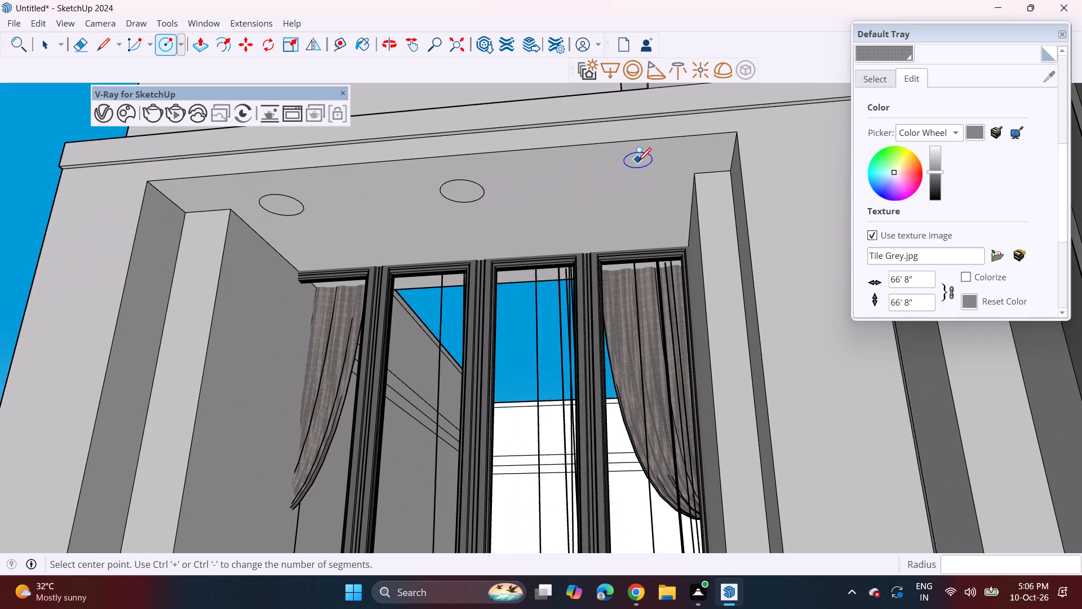
{"action": "left_click", "coordinate": [638, 167]}
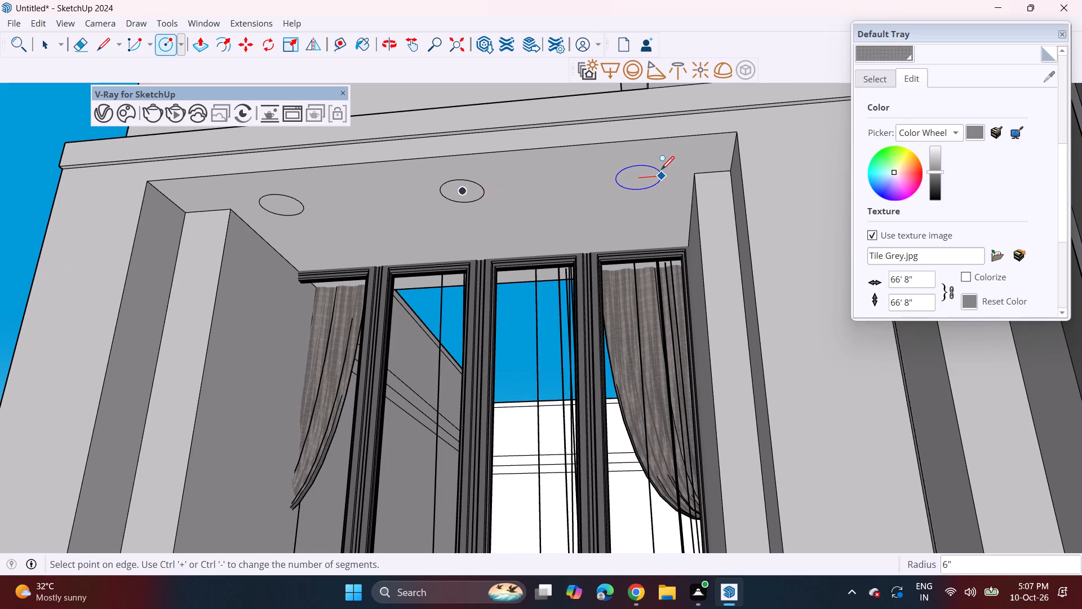
{"action": "left_click", "coordinate": [661, 169]}
{"action": "key", "text": "space"}
Push the three ceiling circles up into recesses, the middle about 1 13/16" and the one nearest the blue axis about 3 11/16" deep.
{"action": "key", "text": "p"}
{"action": "left_click", "coordinate": [638, 173]}
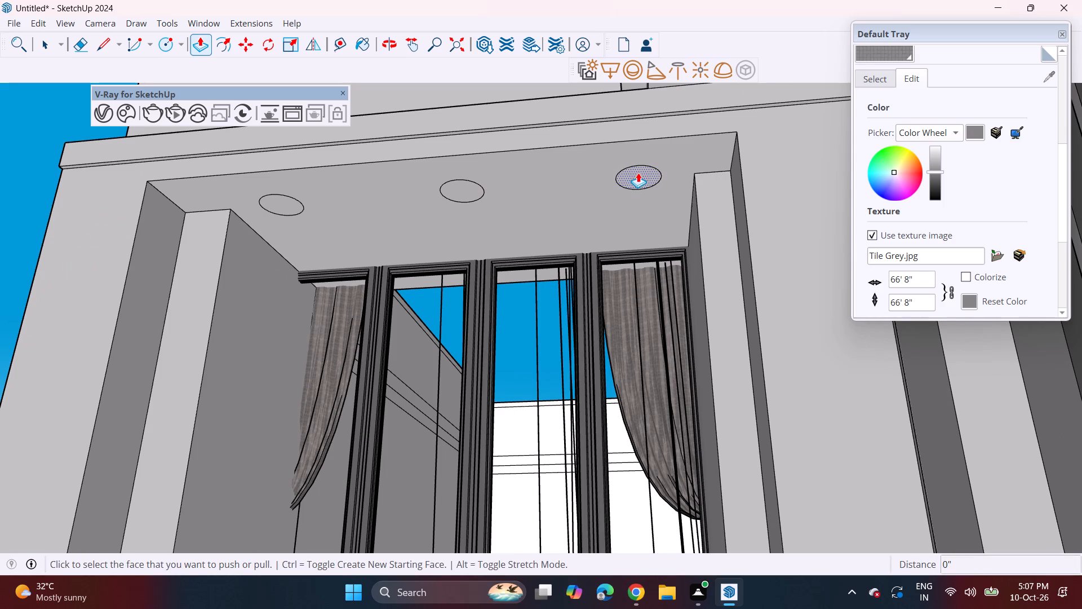
{"action": "left_click", "coordinate": [640, 169]}
{"action": "double_click", "coordinate": [476, 197]}
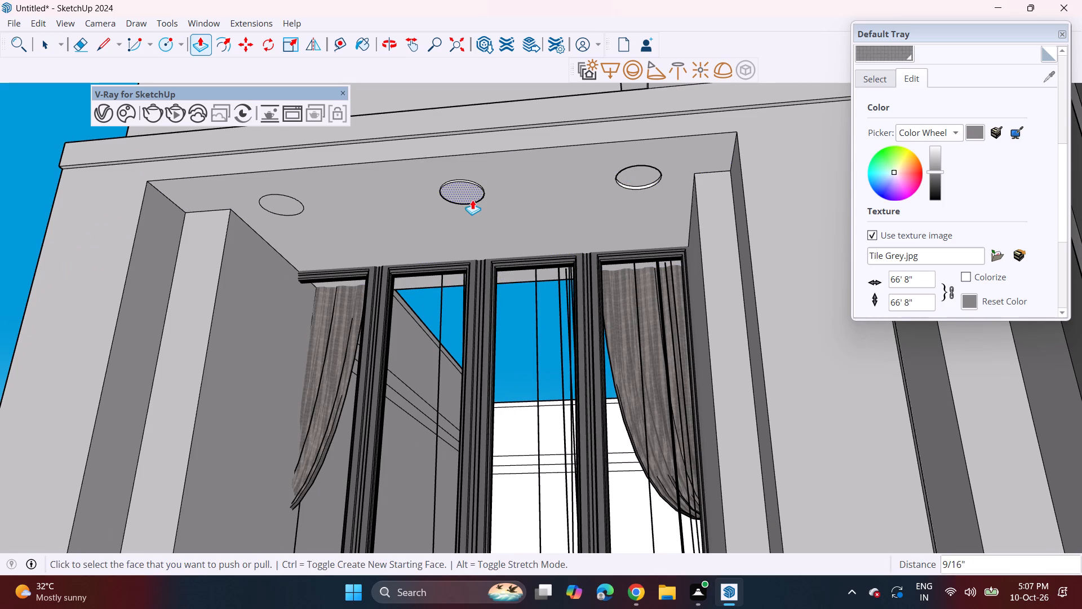
{"action": "key", "text": "ctrl+z"}
{"action": "left_click", "coordinate": [467, 192]}
{"action": "left_click", "coordinate": [470, 186]}
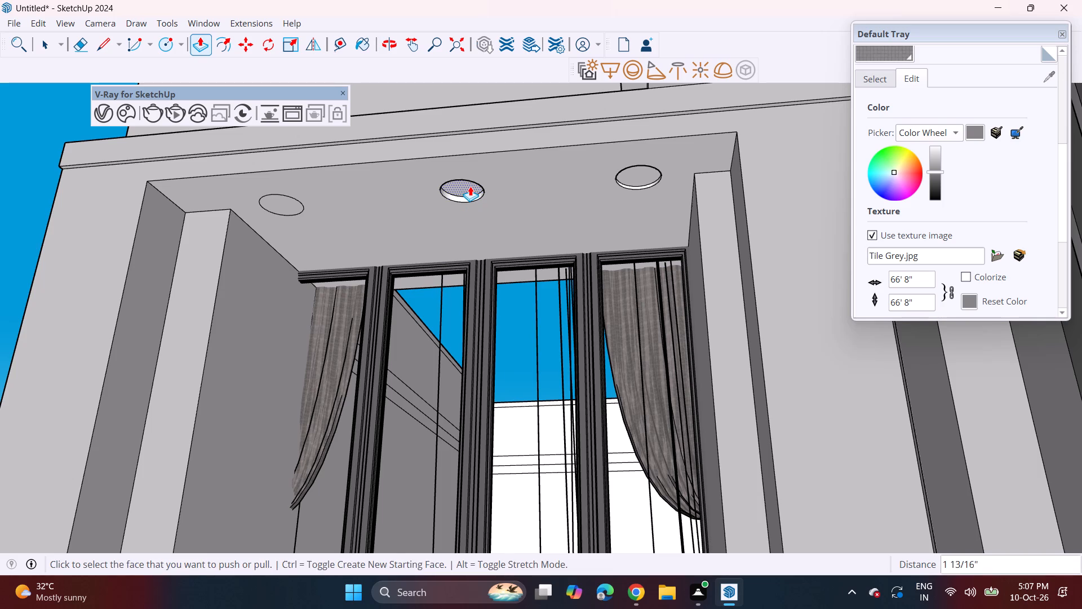
{"action": "triple_click", "coordinate": [274, 204]}
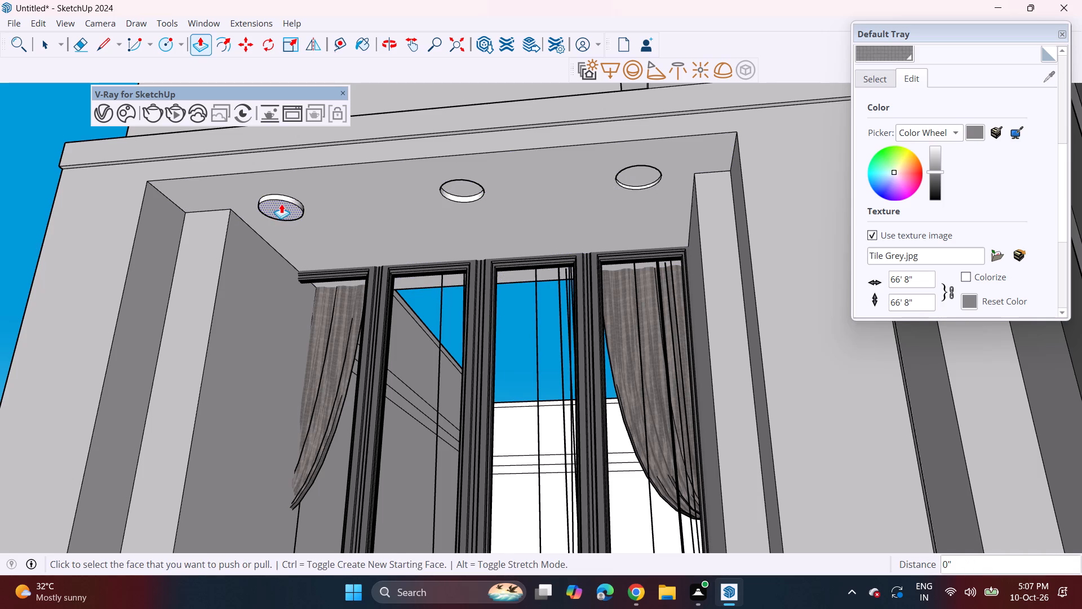
{"action": "key", "text": "ctrl+z"}
{"action": "left_click", "coordinate": [287, 204]}
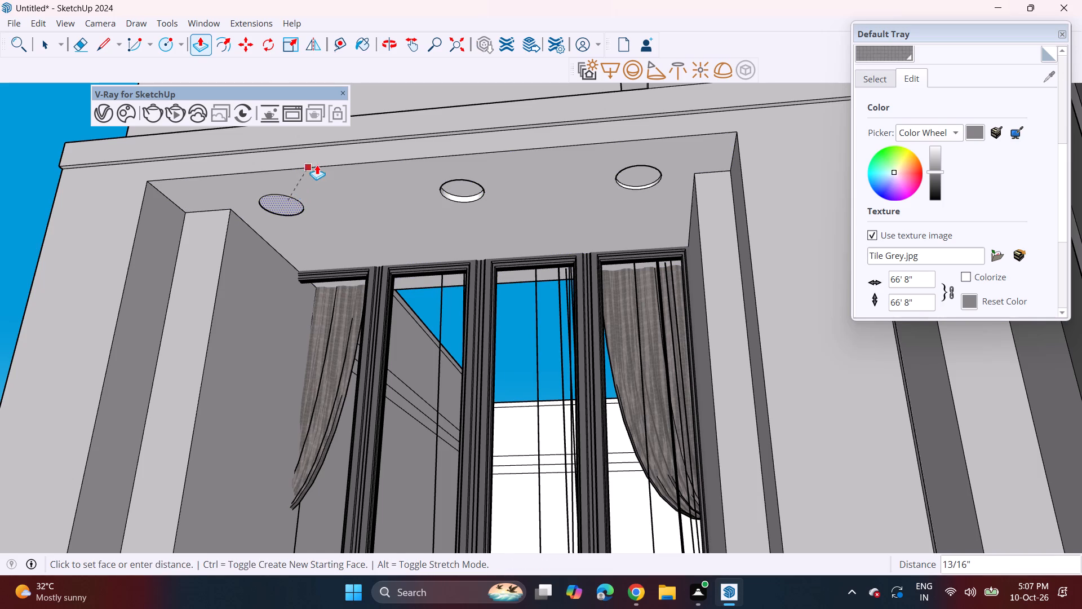
{"action": "middle_click_drag", "start_coordinate": [308, 202], "coordinate": [387, 206]}
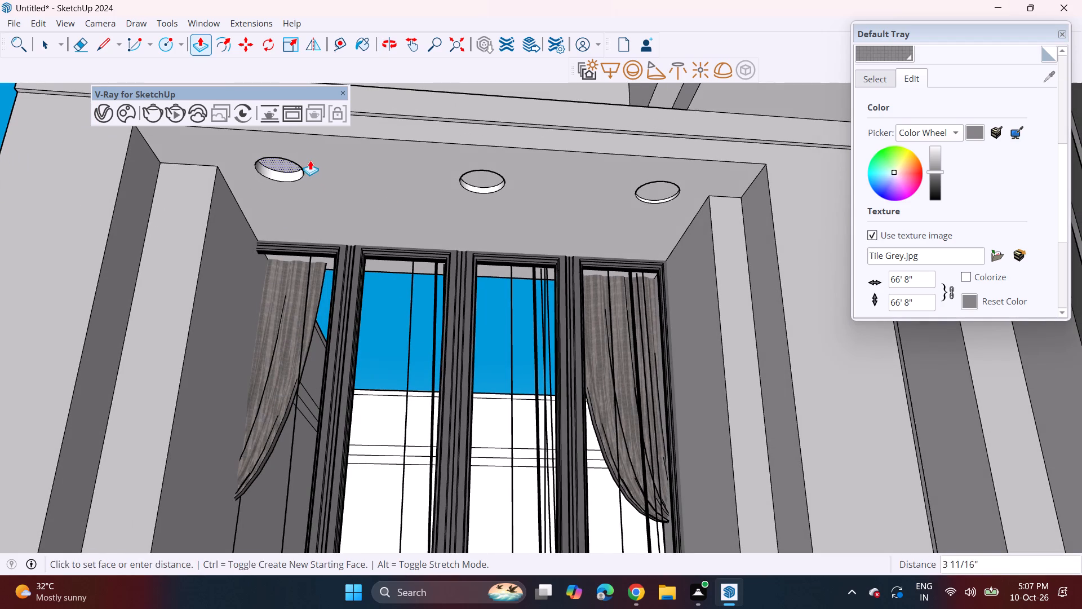
{"action": "double_click", "coordinate": [311, 162]}
Select the three recessed circle faces in the top-storey balcony ceiling and make them one group.
{"action": "key", "text": "space"}
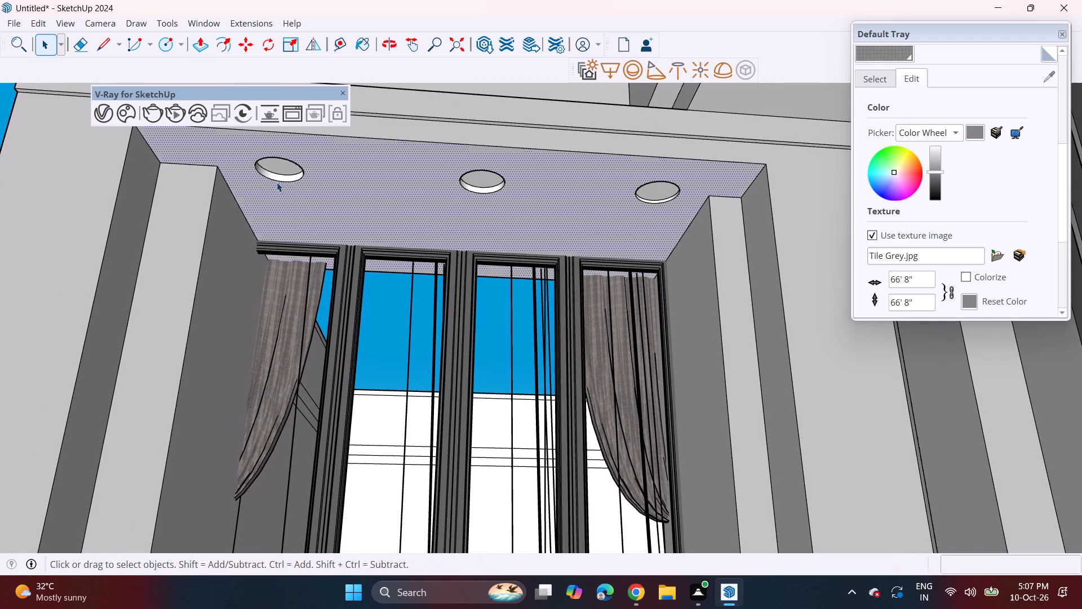
{"action": "left_click", "coordinate": [274, 166]}
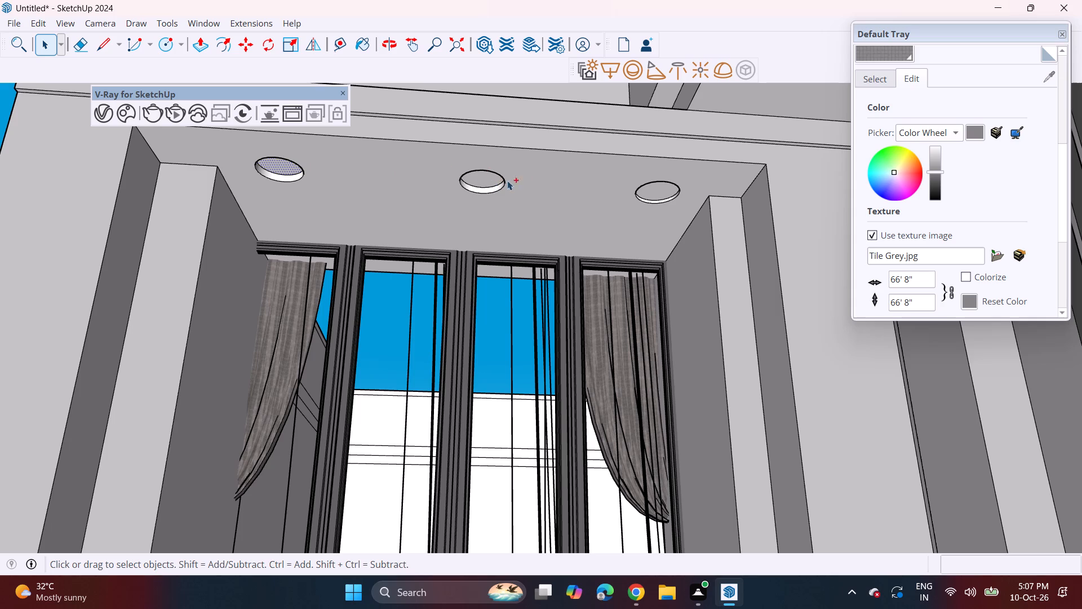
{"action": "left_click", "coordinate": [658, 197], "text": "ctrl"}
{"action": "left_click", "coordinate": [486, 179], "text": "ctrl"}
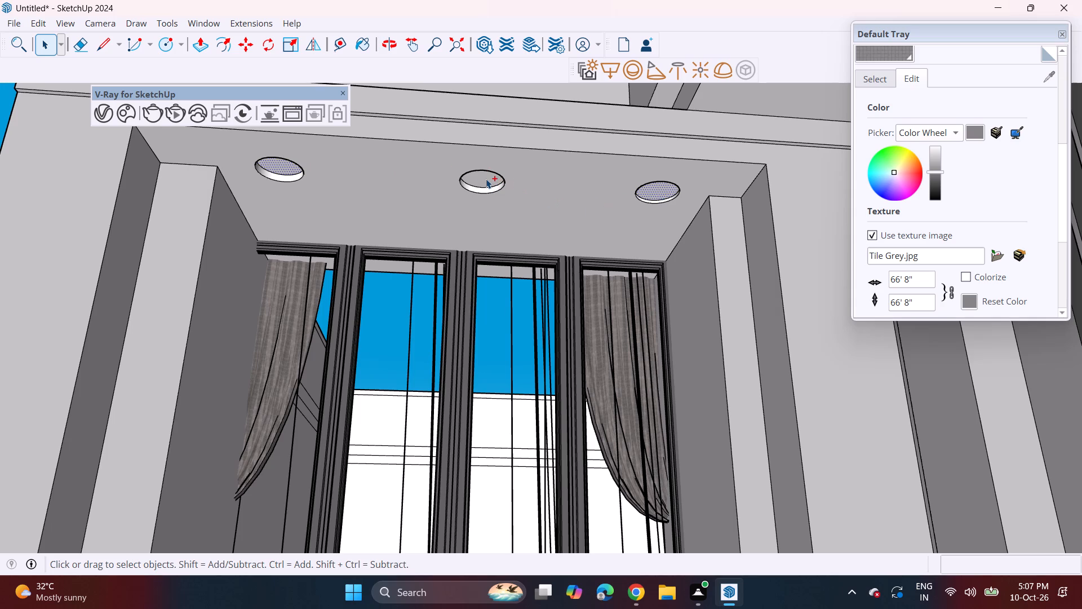
{"action": "right_click", "coordinate": [486, 179]}
{"action": "left_click", "coordinate": [536, 315]}
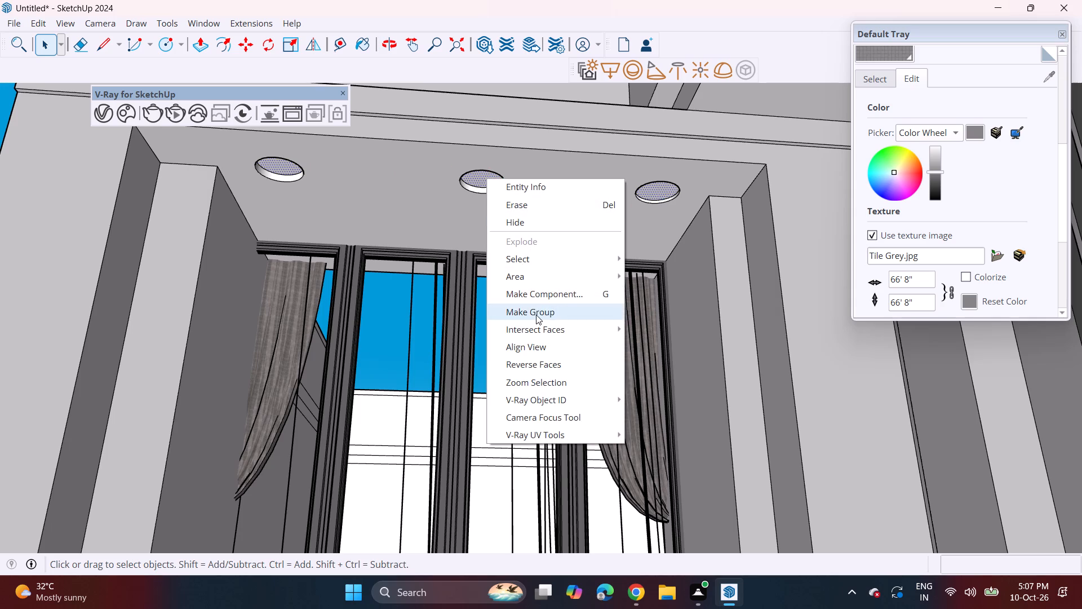
Convert the grouped ceiling circles into a V-Ray mesh light.
{"action": "left_click", "coordinate": [747, 78]}
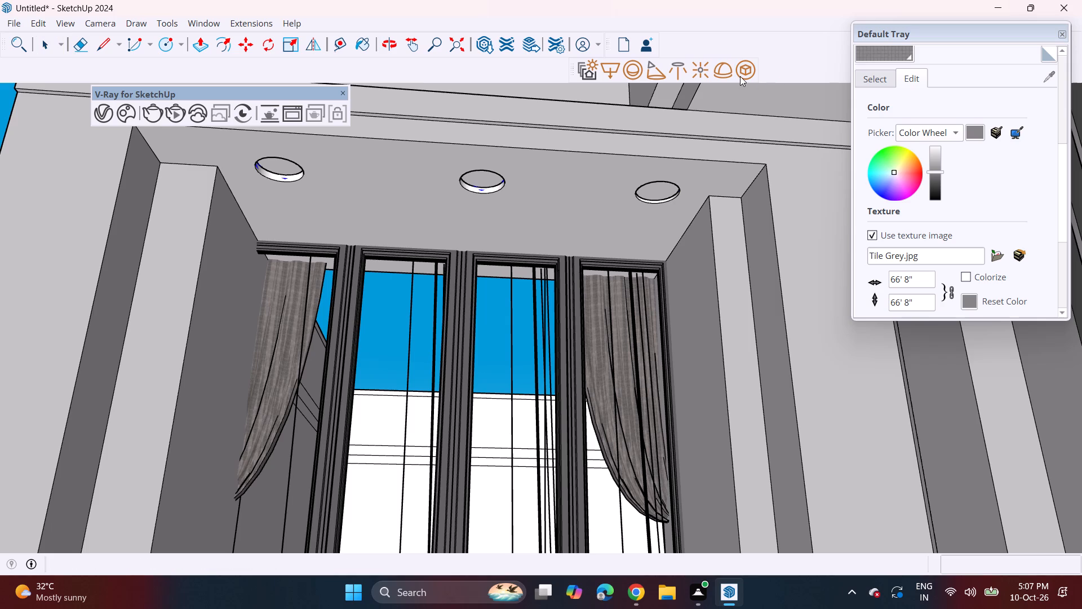
{"action": "left_click", "coordinate": [747, 72]}
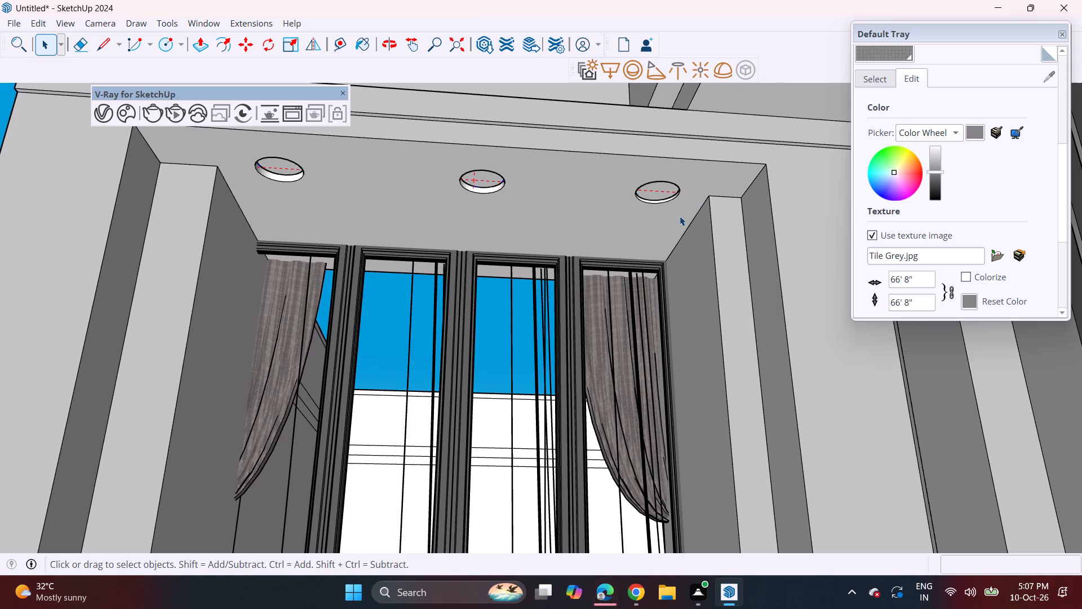
Examine the middle-storey balcony's ceiling and the whole front facade from below and from a distance.
{"action": "scroll", "coordinate": [383, 300], "scroll_direction": "down", "scroll_amount": 3}
{"action": "middle_click_drag", "start_coordinate": [412, 316], "coordinate": [480, 109], "text": "shift"}
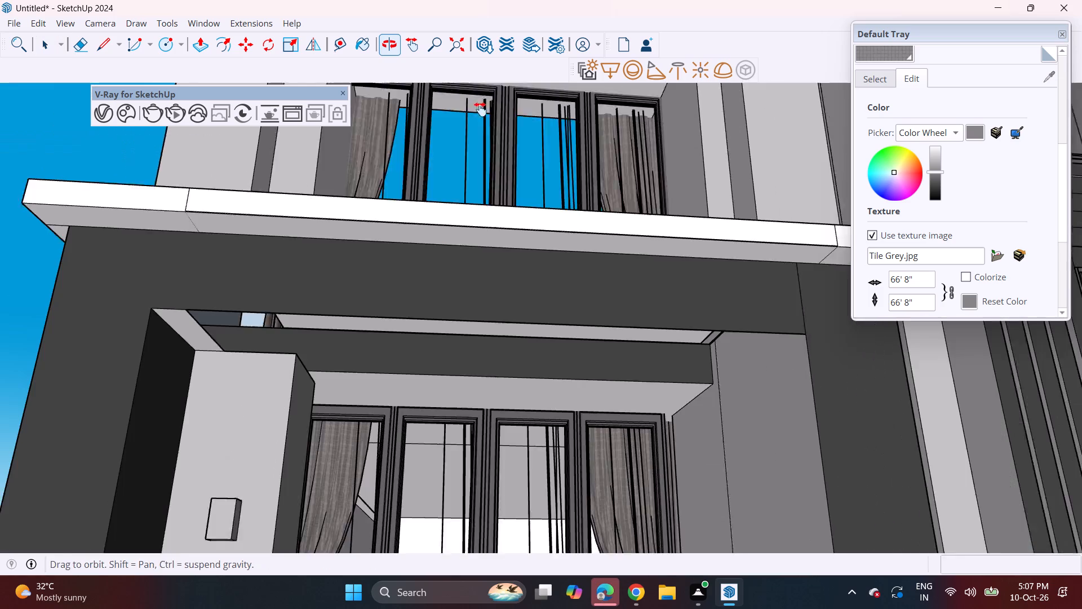
{"action": "middle_click_drag", "start_coordinate": [480, 109], "coordinate": [495, 89], "text": "shift"}
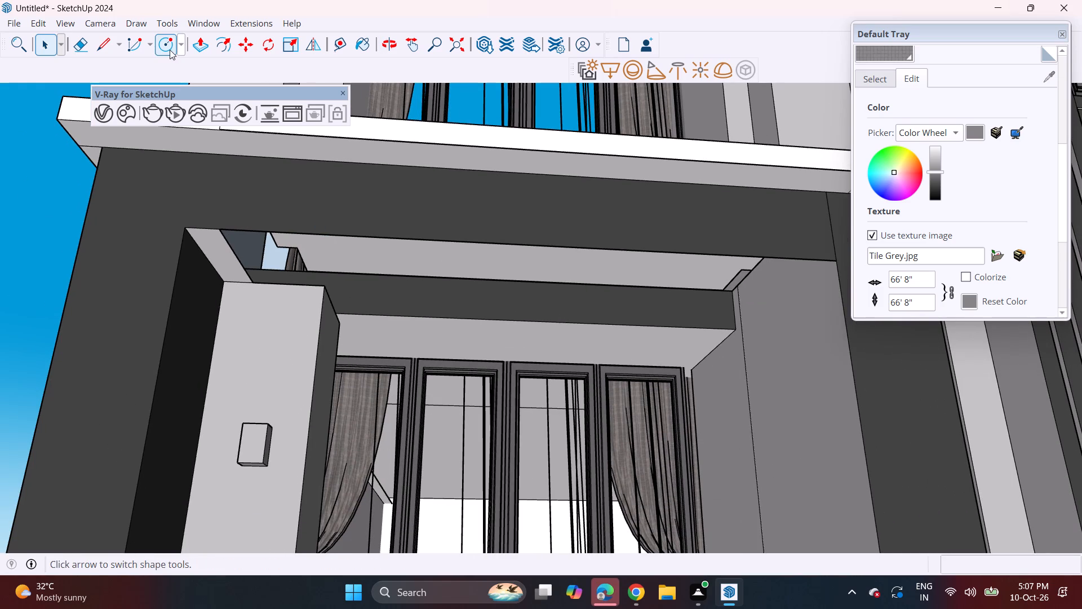
{"action": "middle_click_drag", "start_coordinate": [378, 253], "coordinate": [372, 222]}
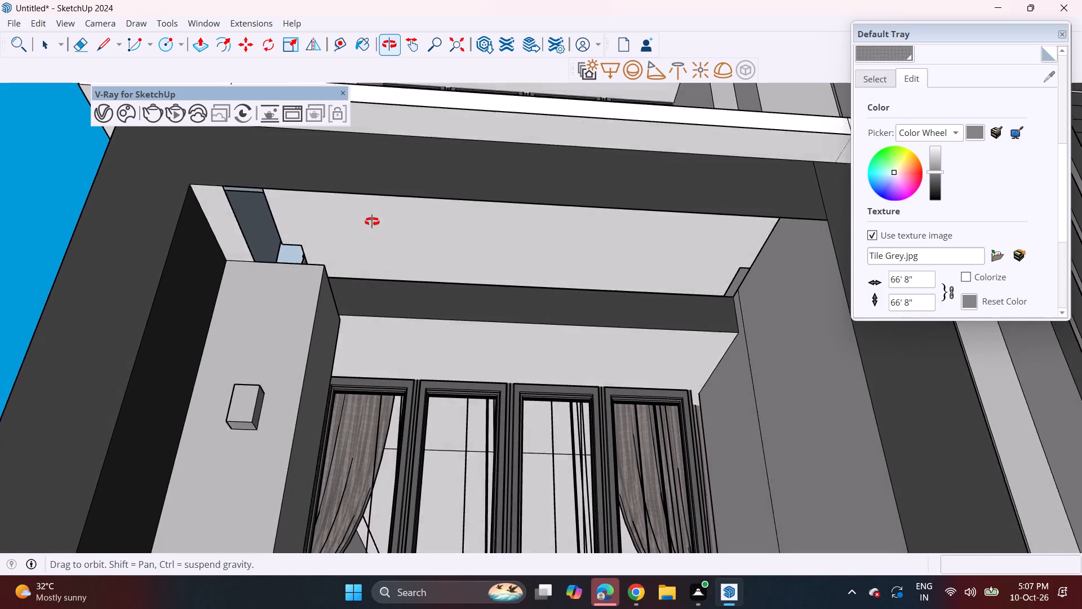
{"action": "middle_click_drag", "start_coordinate": [372, 222], "coordinate": [373, 227]}
{"action": "scroll", "coordinate": [347, 247], "scroll_direction": "down", "scroll_amount": 3}
{"action": "middle_click_drag", "start_coordinate": [495, 241], "coordinate": [463, 324]}
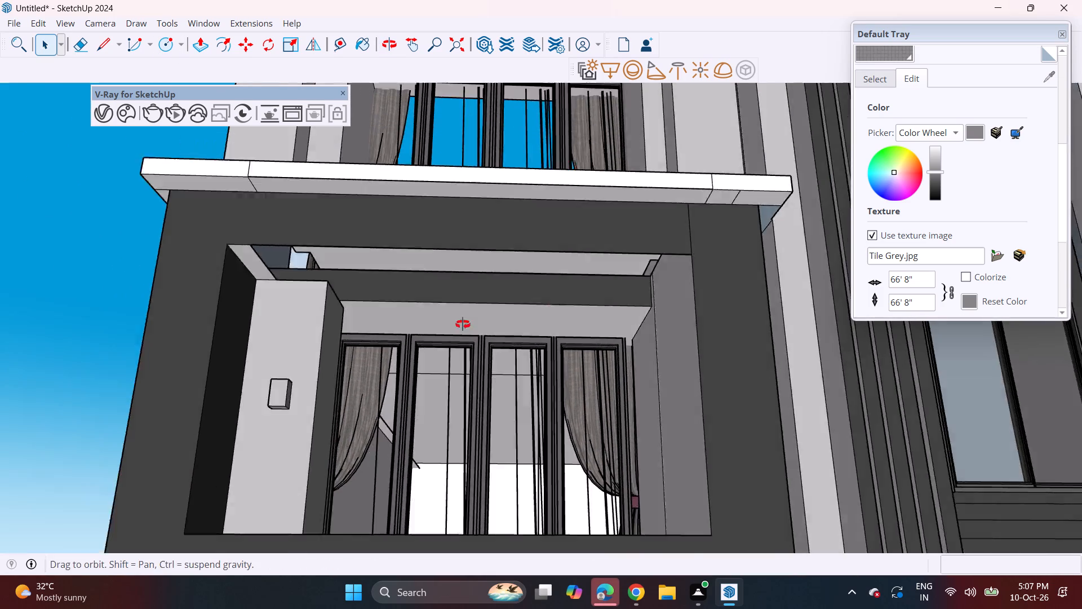
{"action": "middle_click_drag", "start_coordinate": [463, 324], "coordinate": [457, 339]}
{"action": "scroll", "coordinate": [461, 312], "scroll_direction": "down", "scroll_amount": 11}
{"action": "middle_click_drag", "start_coordinate": [470, 336], "coordinate": [432, 297]}
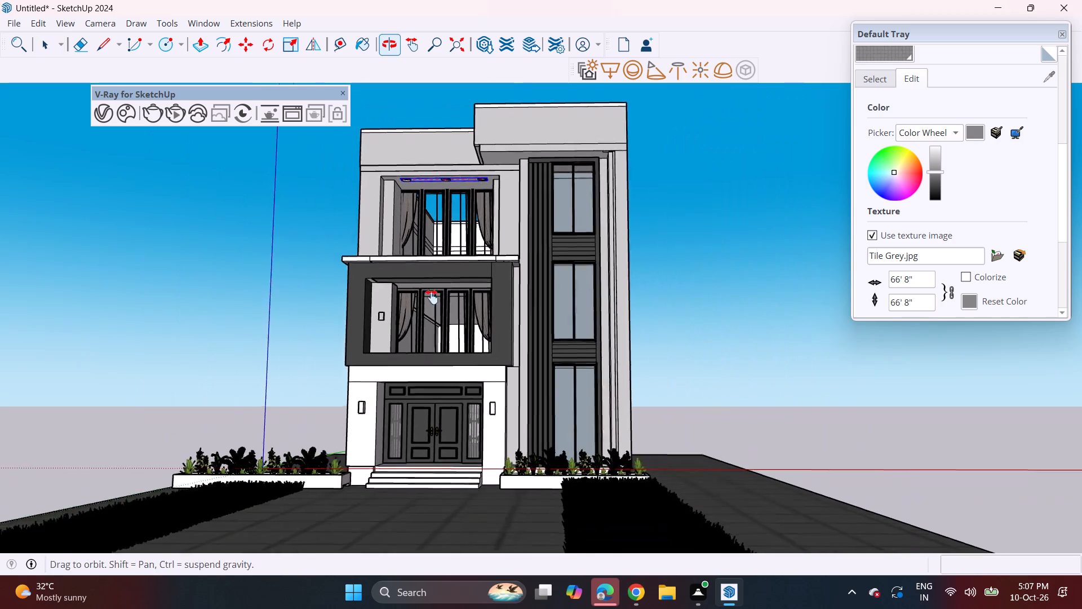
{"action": "middle_click_drag", "start_coordinate": [432, 297], "coordinate": [430, 297]}
{"action": "middle_click_drag", "start_coordinate": [455, 312], "coordinate": [465, 316]}
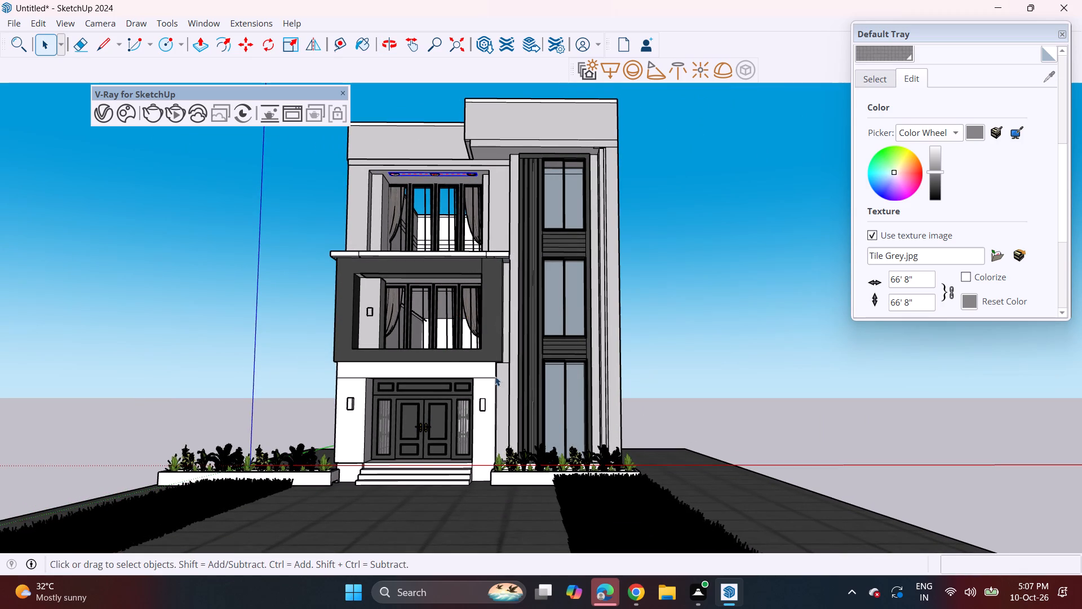
Draw a rectangle about 6 by 10 inches on the grey wall beside the entrance's white pillar and pull it out as a wall box.
{"action": "scroll", "coordinate": [508, 407], "scroll_direction": "up", "scroll_amount": 8}
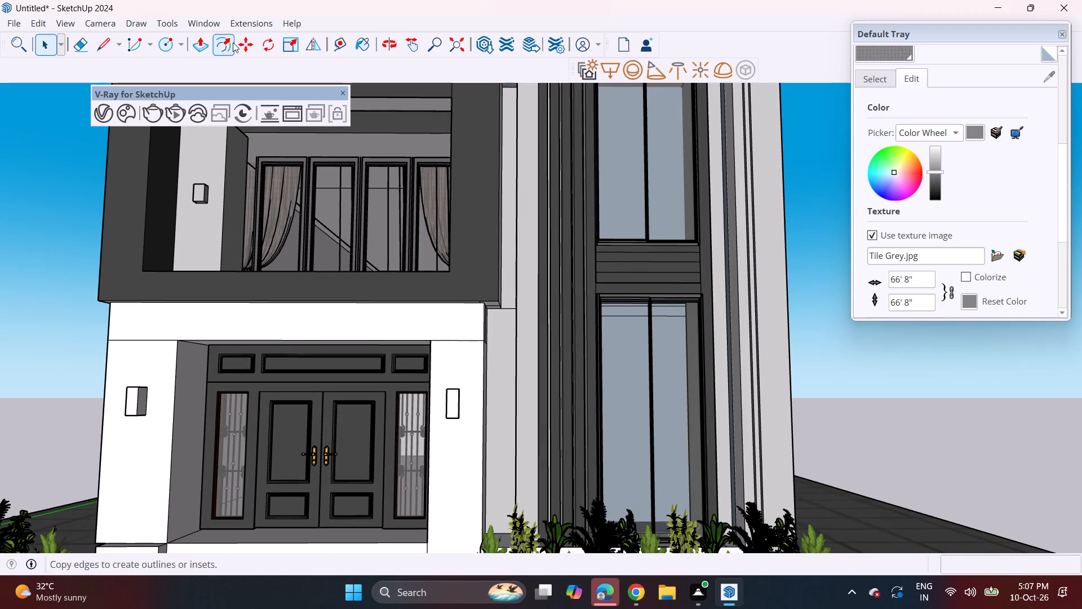
{"action": "left_click", "coordinate": [185, 45]}
{"action": "left_click", "coordinate": [176, 63]}
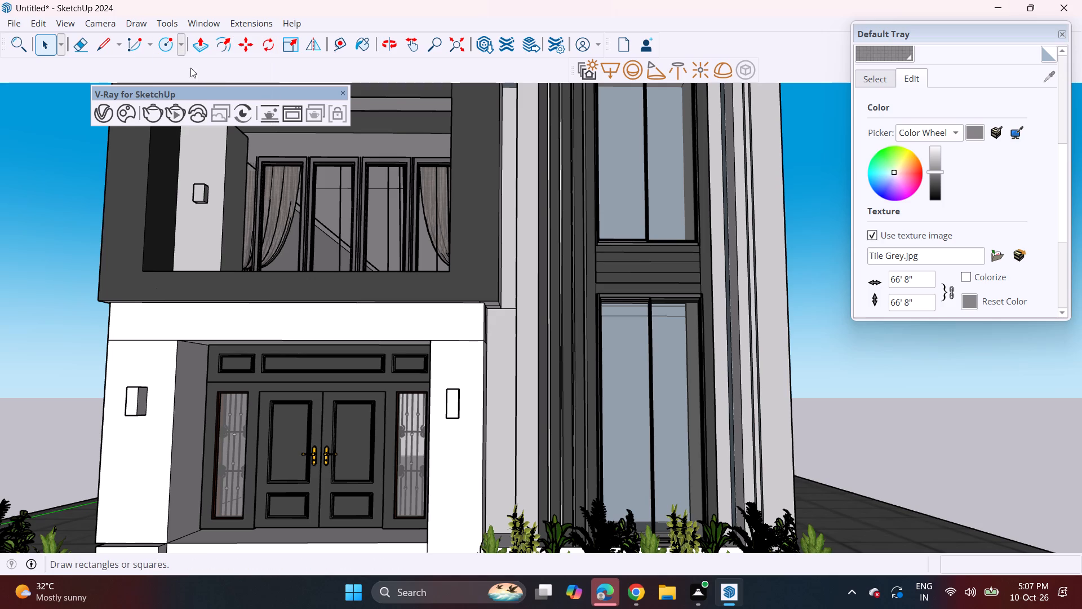
{"action": "left_click", "coordinate": [496, 395]}
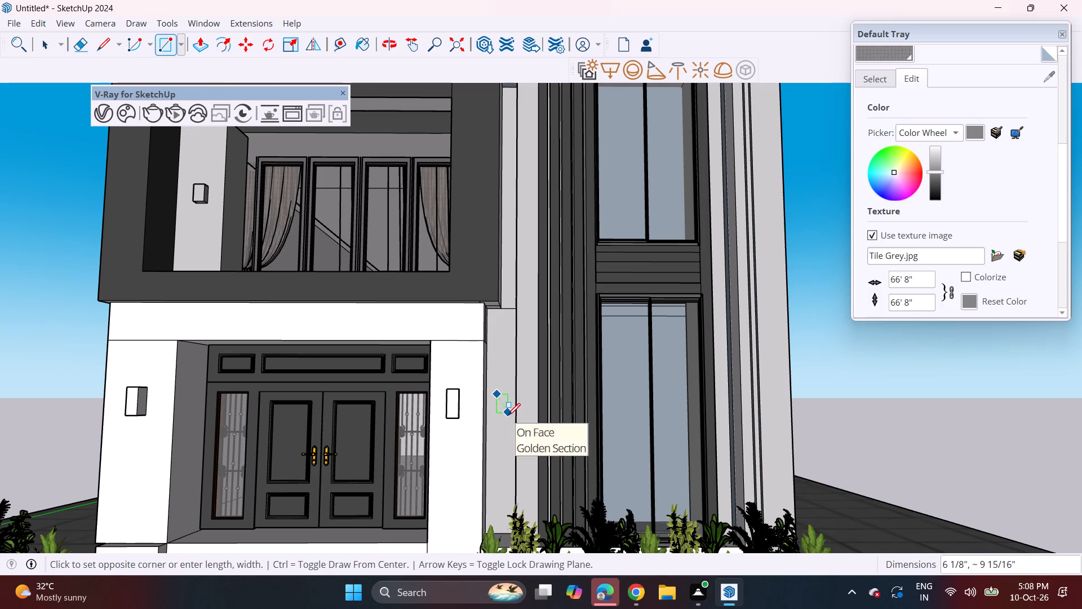
{"action": "left_click", "coordinate": [508, 416]}
{"action": "scroll", "coordinate": [524, 378], "scroll_direction": "up", "scroll_amount": 6}
{"action": "key", "text": "p"}
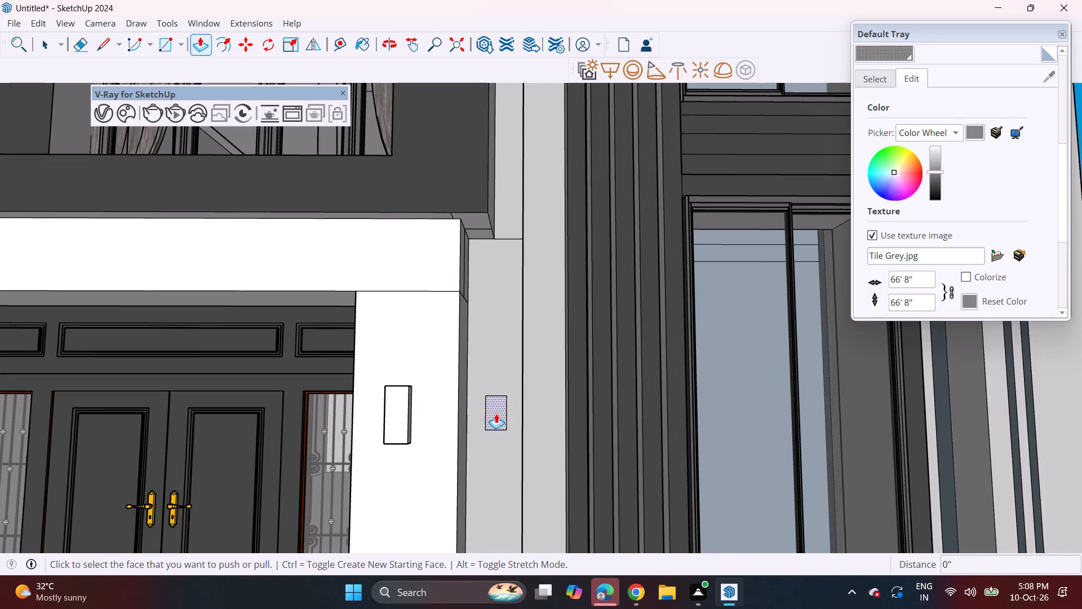
{"action": "left_click", "coordinate": [496, 413]}
{"action": "left_click", "coordinate": [494, 416]}
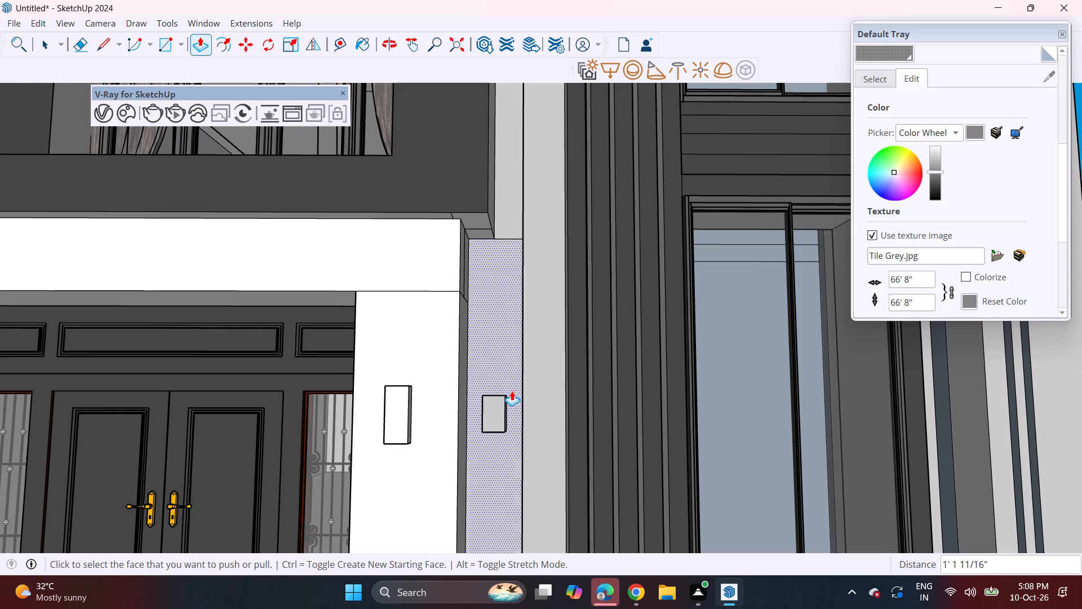
Examine the whole front facade with the wall boxes from several angles and from a distance.
{"action": "scroll", "coordinate": [507, 384], "scroll_direction": "down", "scroll_amount": 4}
{"action": "middle_click_drag", "start_coordinate": [507, 379], "coordinate": [532, 379]}
{"action": "scroll", "coordinate": [499, 337], "scroll_direction": "down", "scroll_amount": 8}
{"action": "middle_click_drag", "start_coordinate": [425, 210], "coordinate": [522, 372], "text": "shift"}
{"action": "middle_click_drag", "start_coordinate": [541, 239], "coordinate": [495, 286]}
{"action": "scroll", "coordinate": [617, 233], "scroll_direction": "down", "scroll_amount": 3}
{"action": "middle_click_drag", "start_coordinate": [624, 373], "coordinate": [552, 325]}
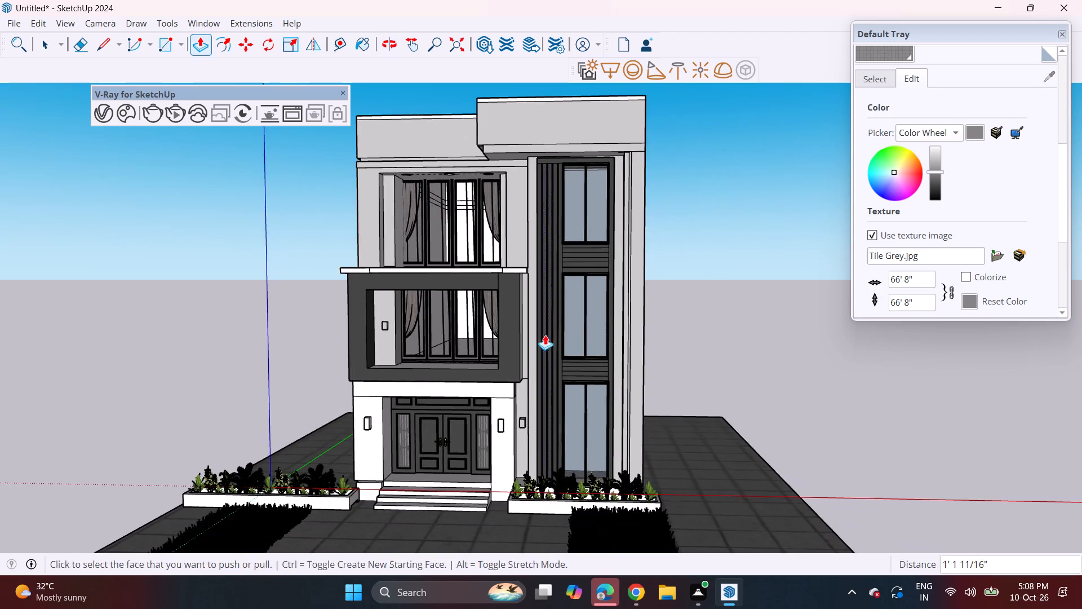
{"action": "middle_click_drag", "start_coordinate": [557, 331], "coordinate": [616, 293]}
{"action": "scroll", "coordinate": [566, 325], "scroll_direction": "down", "scroll_amount": 3}
{"action": "middle_click_drag", "start_coordinate": [546, 344], "coordinate": [517, 336], "text": "shift"}
{"action": "middle_click_drag", "start_coordinate": [536, 319], "coordinate": [565, 354]}
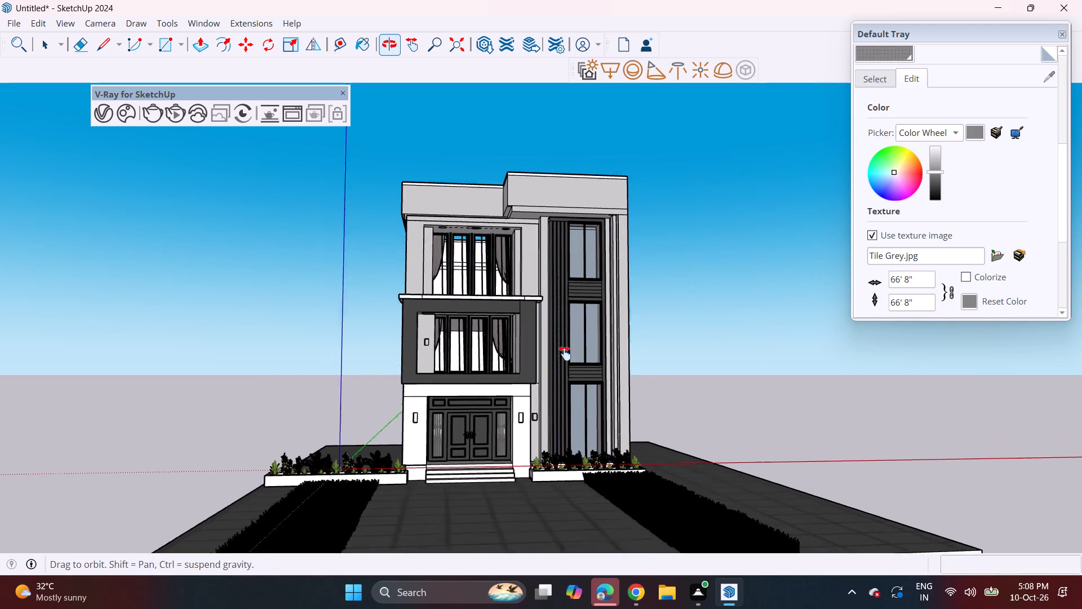
{"action": "middle_click_drag", "start_coordinate": [565, 354], "coordinate": [569, 356]}
{"action": "middle_click_drag", "start_coordinate": [560, 356], "coordinate": [531, 347]}
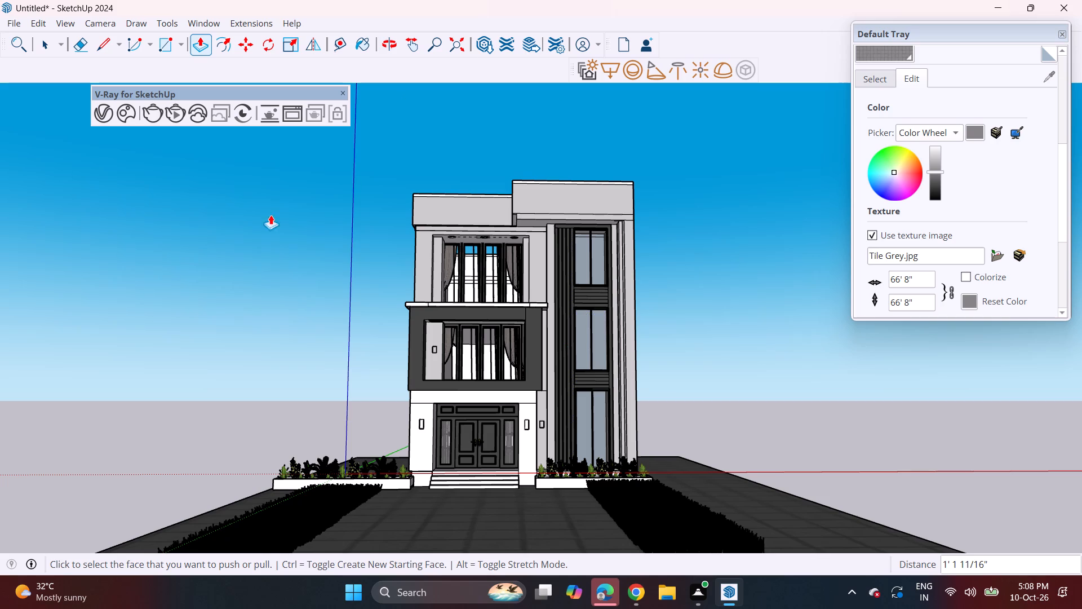
Extrude the top face of the roof parapet up about 4 9/16" as a new starting face, keeping the old edge line.
{"action": "middle_click_drag", "start_coordinate": [482, 125], "coordinate": [491, 299]}
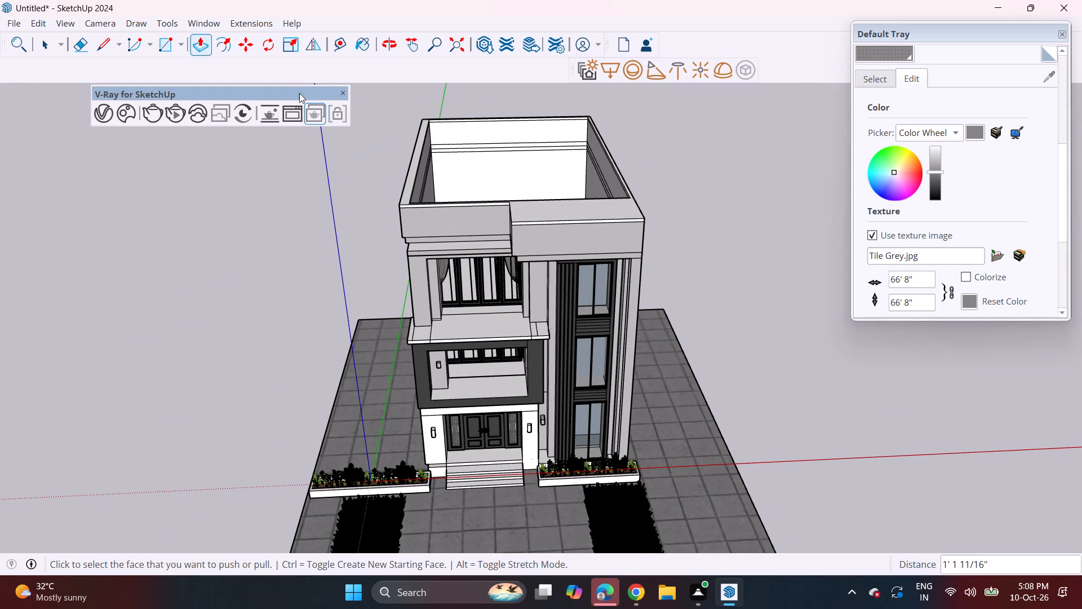
{"action": "middle_click_drag", "start_coordinate": [431, 144], "coordinate": [341, 171]}
{"action": "scroll", "coordinate": [476, 141], "scroll_direction": "up", "scroll_amount": 4}
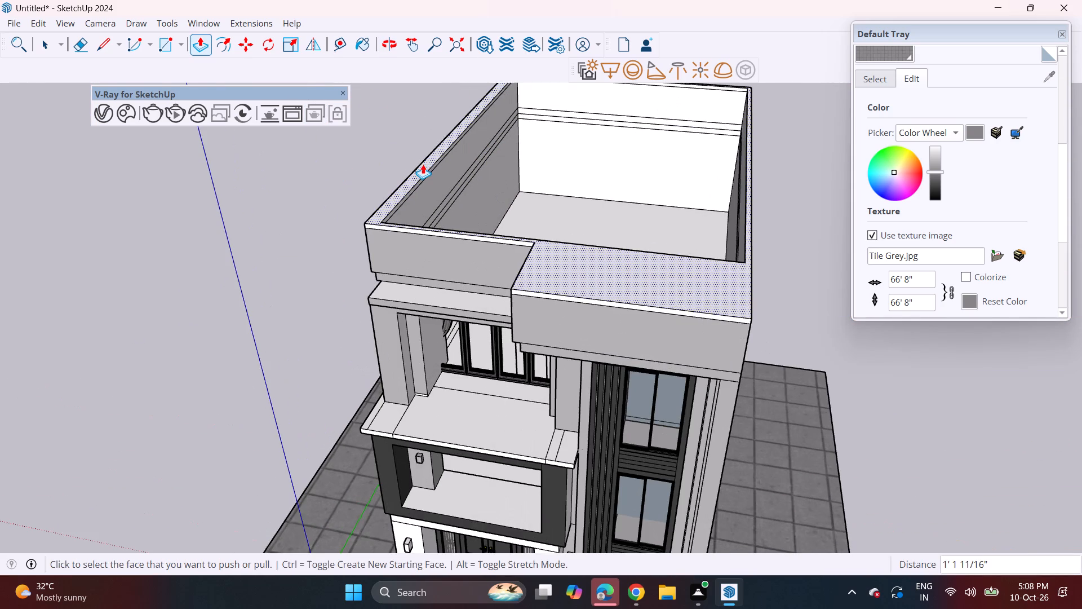
{"action": "left_click", "coordinate": [419, 166]}
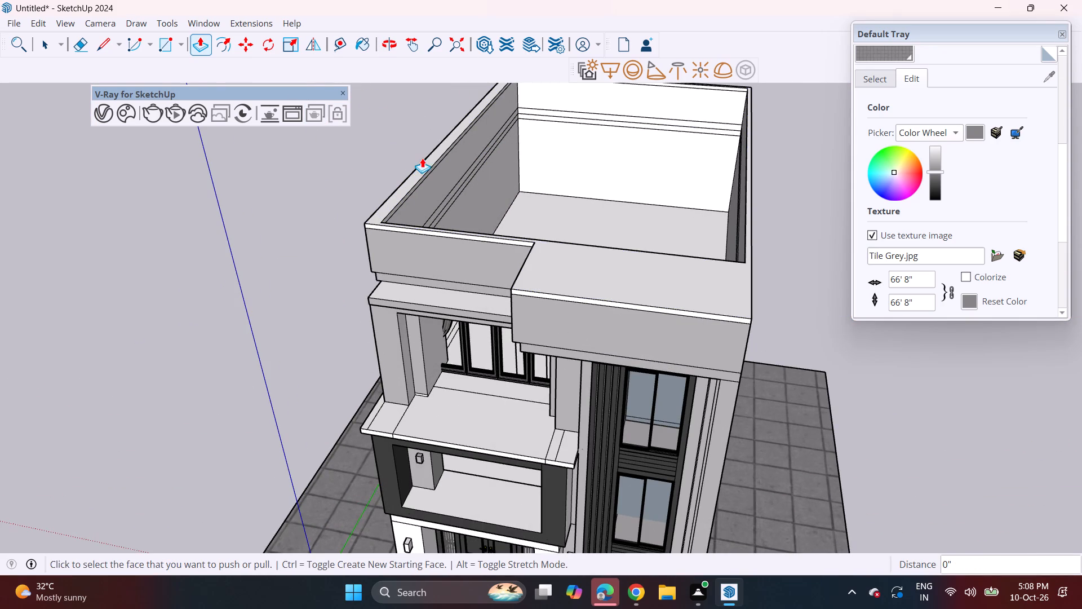
{"action": "left_click", "coordinate": [418, 170]}
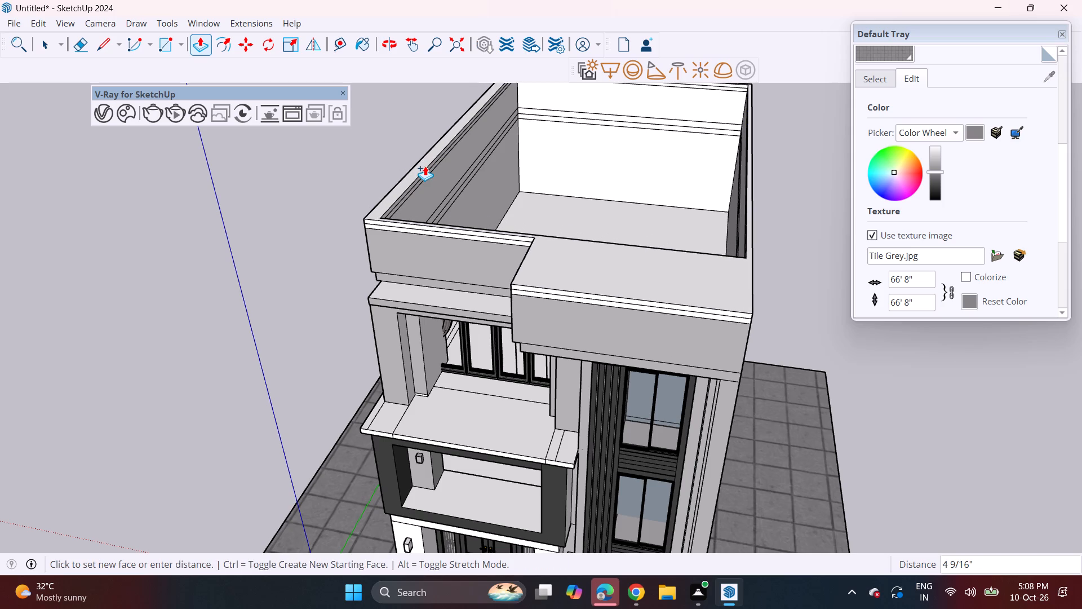
{"action": "left_click", "coordinate": [425, 166]}
Pull the new parapet strip's inner face about 41' 10 15/16" across the open roof to the opposite wall to form a roof slab.
{"action": "middle_click_drag", "start_coordinate": [609, 206], "coordinate": [60, 182]}
{"action": "middle_click_drag", "start_coordinate": [633, 290], "coordinate": [383, 237]}
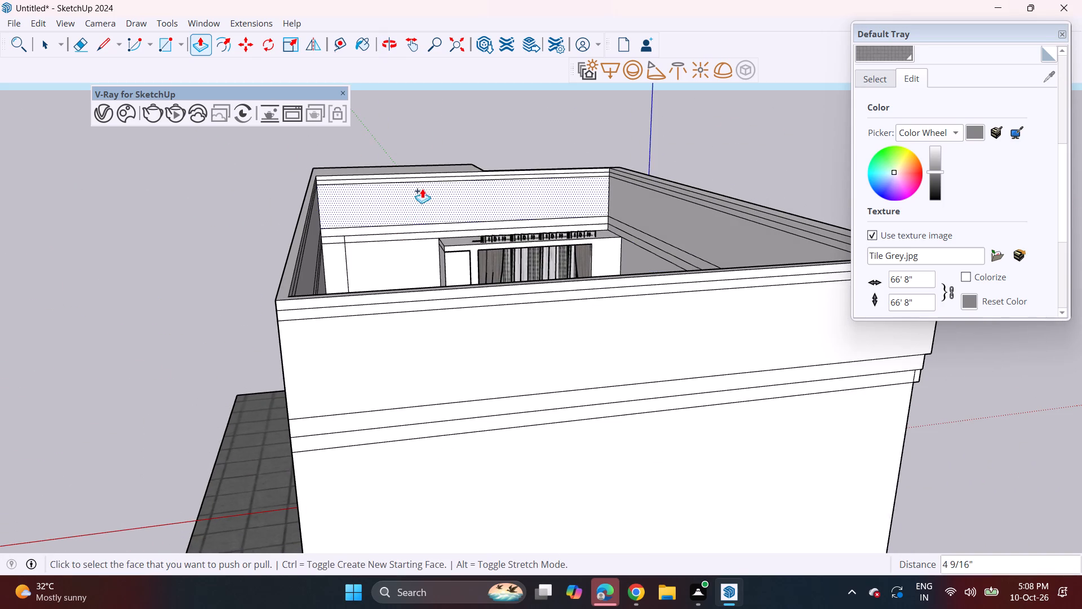
{"action": "left_click", "coordinate": [430, 176]}
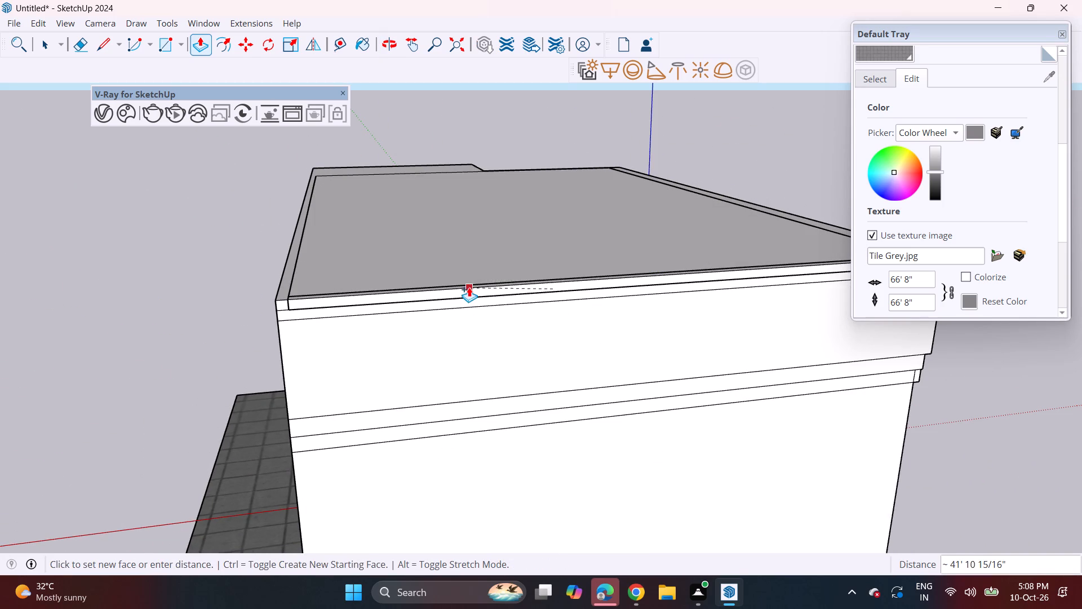
{"action": "middle_click_drag", "start_coordinate": [334, 299], "coordinate": [889, 242]}
{"action": "scroll", "coordinate": [144, 386], "scroll_direction": "down", "scroll_amount": 4}
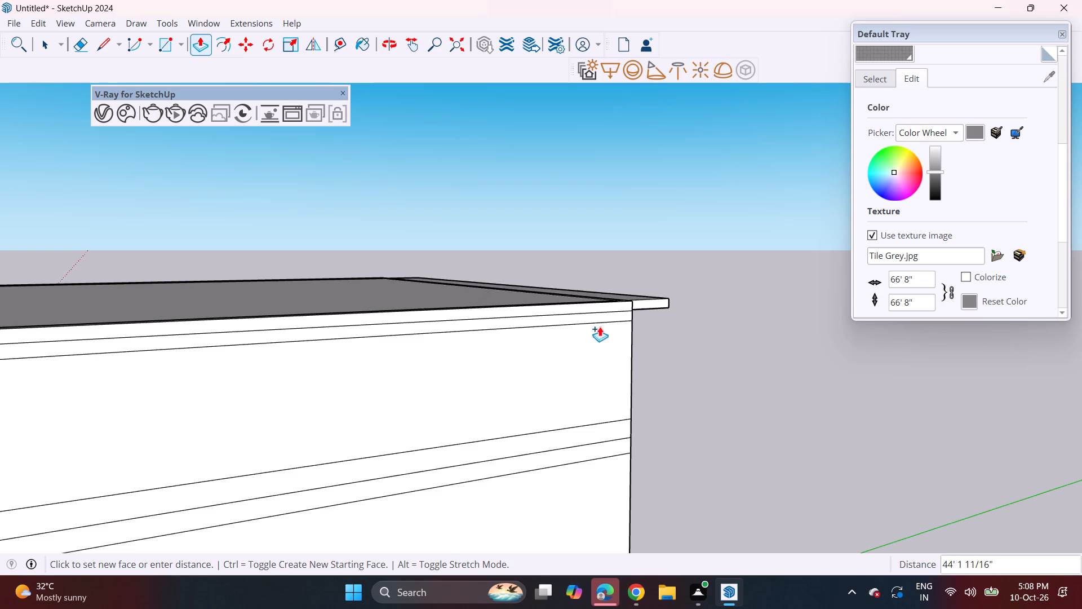
{"action": "left_click", "coordinate": [631, 357]}
Examine the raised parapet and the whole front facade from several angles.
{"action": "middle_click_drag", "start_coordinate": [309, 395], "coordinate": [534, 348]}
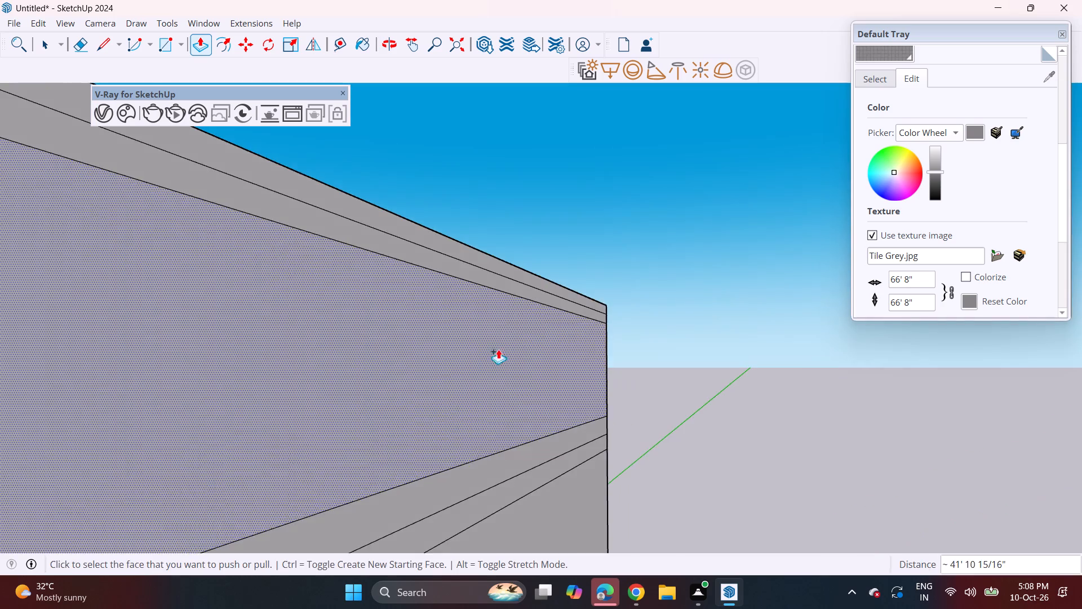
{"action": "scroll", "coordinate": [471, 343], "scroll_direction": "down", "scroll_amount": 12}
{"action": "middle_click_drag", "start_coordinate": [170, 398], "coordinate": [435, 363]}
{"action": "scroll", "coordinate": [372, 346], "scroll_direction": "down", "scroll_amount": 13}
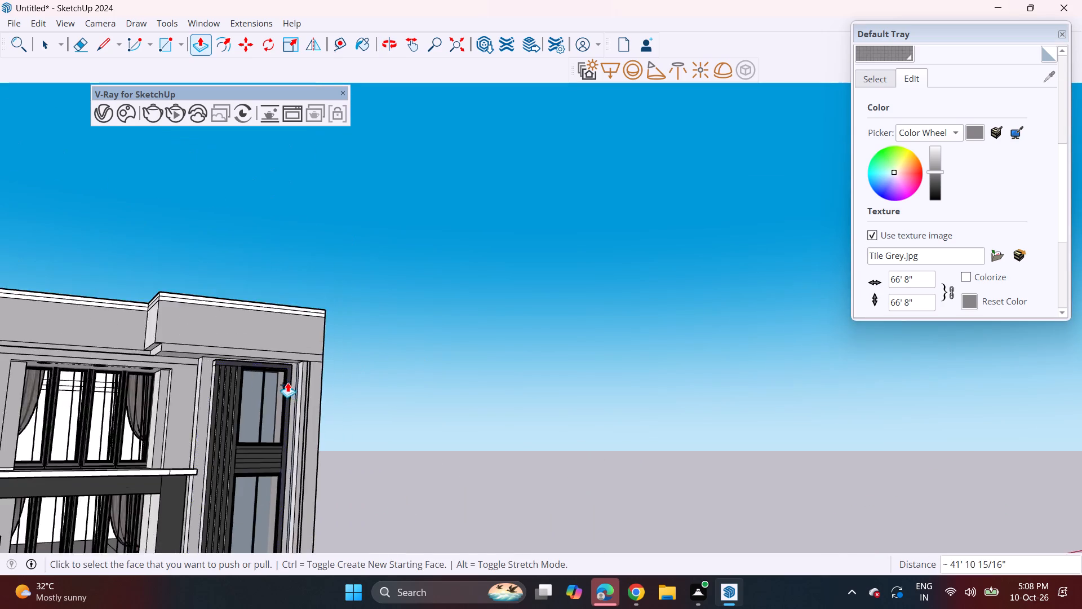
{"action": "scroll", "coordinate": [287, 382], "scroll_direction": "down", "scroll_amount": 6}
{"action": "middle_click_drag", "start_coordinate": [223, 457], "coordinate": [112, 448]}
{"action": "middle_click_drag", "start_coordinate": [220, 465], "coordinate": [282, 431], "text": "shift"}
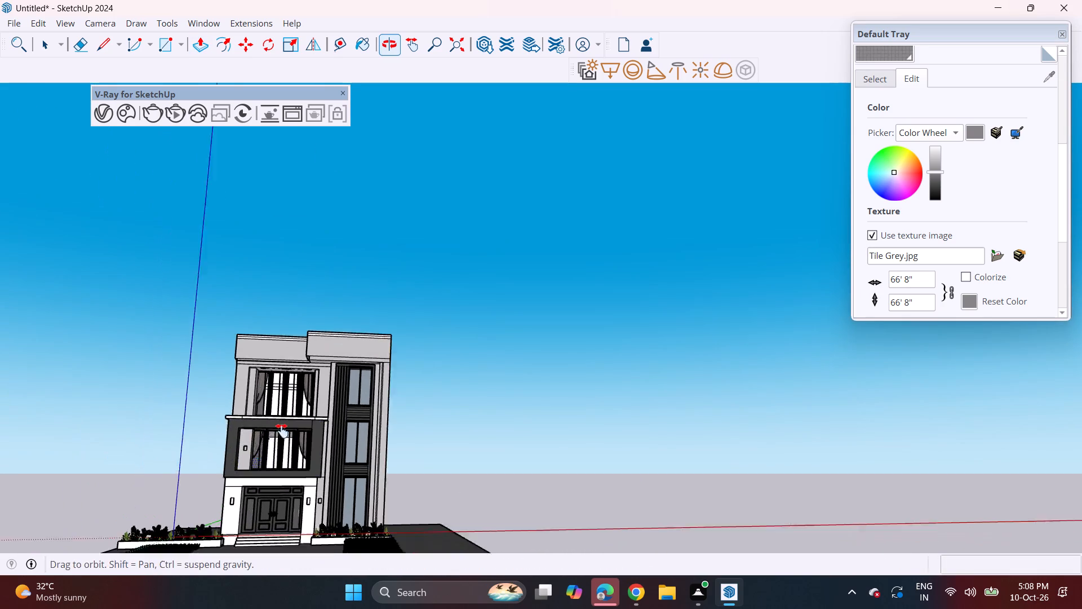
{"action": "middle_click_drag", "start_coordinate": [282, 431], "coordinate": [407, 404], "text": "shift"}
{"action": "middle_click_drag", "start_coordinate": [409, 402], "coordinate": [403, 402]}
{"action": "scroll", "coordinate": [409, 402], "scroll_direction": "up", "scroll_amount": 2}
{"action": "middle_click_drag", "start_coordinate": [489, 409], "coordinate": [448, 421]}
{"action": "scroll", "coordinate": [458, 433], "scroll_direction": "up", "scroll_amount": 1}
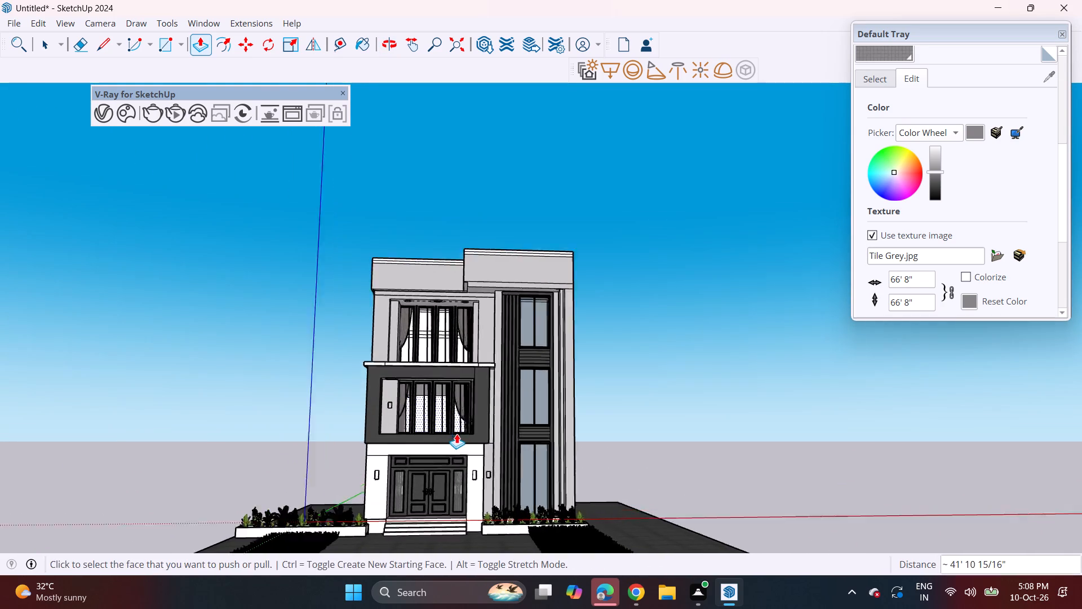
{"action": "middle_click_drag", "start_coordinate": [457, 433], "coordinate": [467, 382]}
{"action": "middle_click_drag", "start_coordinate": [459, 419], "coordinate": [452, 452]}
{"action": "scroll", "coordinate": [462, 417], "scroll_direction": "up", "scroll_amount": 1}
{"action": "middle_click_drag", "start_coordinate": [483, 383], "coordinate": [513, 373], "text": "shift"}
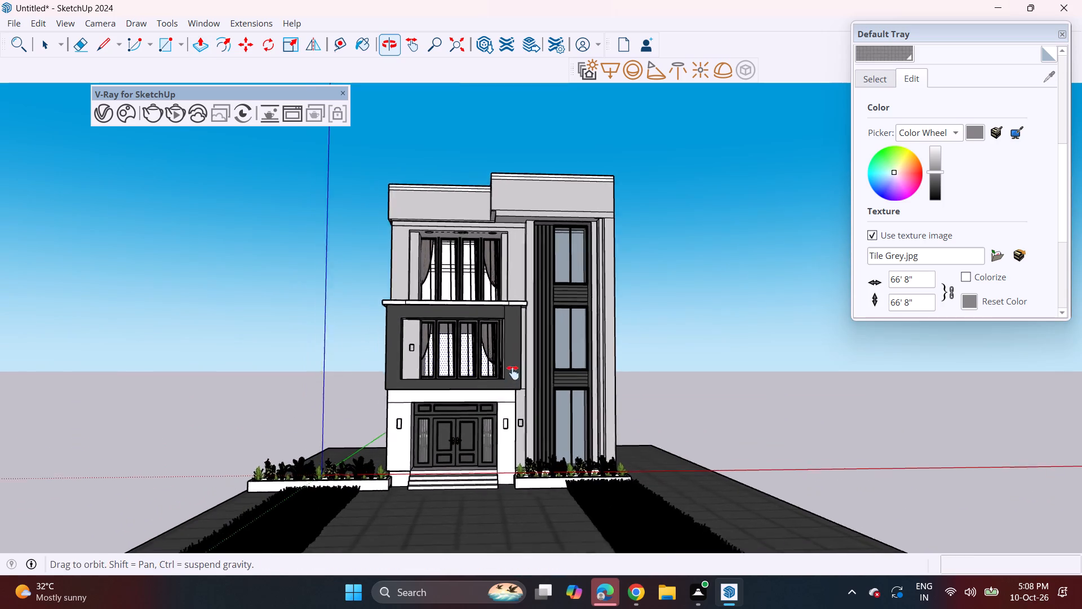
{"action": "middle_click_drag", "start_coordinate": [513, 373], "coordinate": [524, 364], "text": "shift"}
{"action": "middle_click_drag", "start_coordinate": [527, 365], "coordinate": [515, 371]}
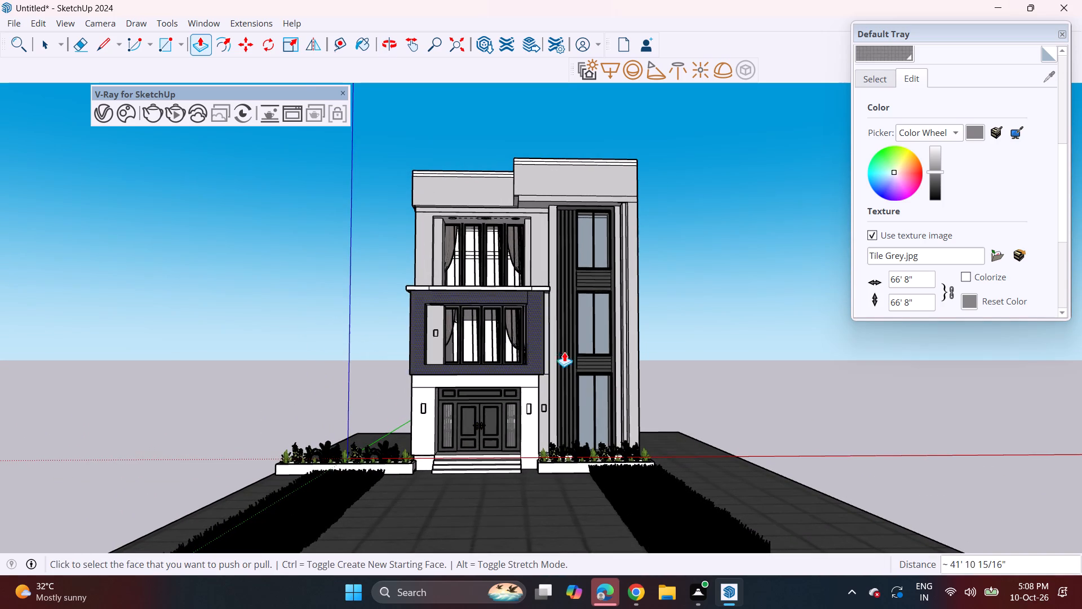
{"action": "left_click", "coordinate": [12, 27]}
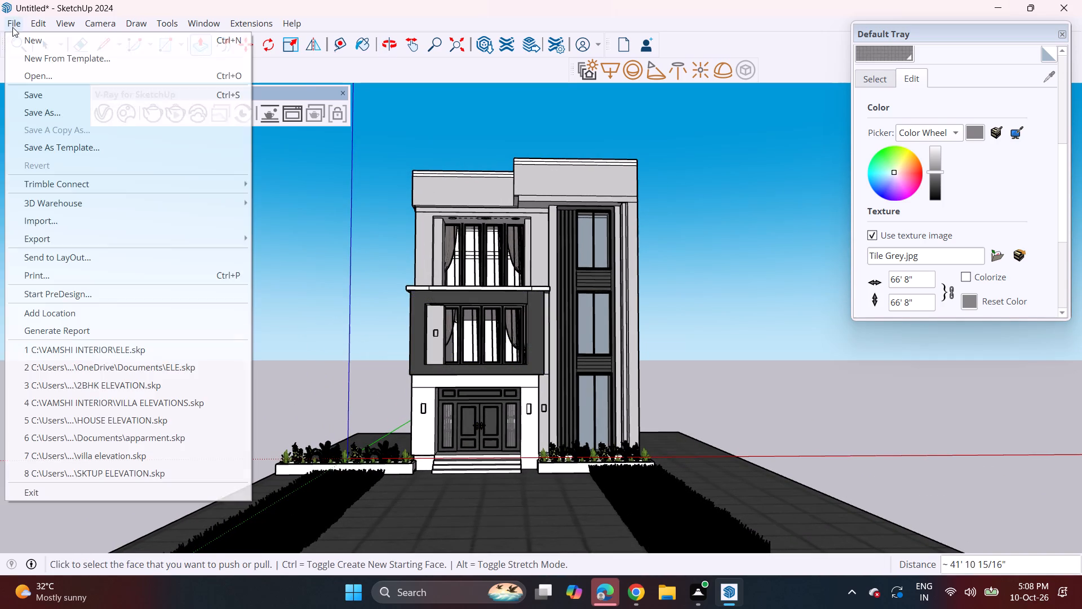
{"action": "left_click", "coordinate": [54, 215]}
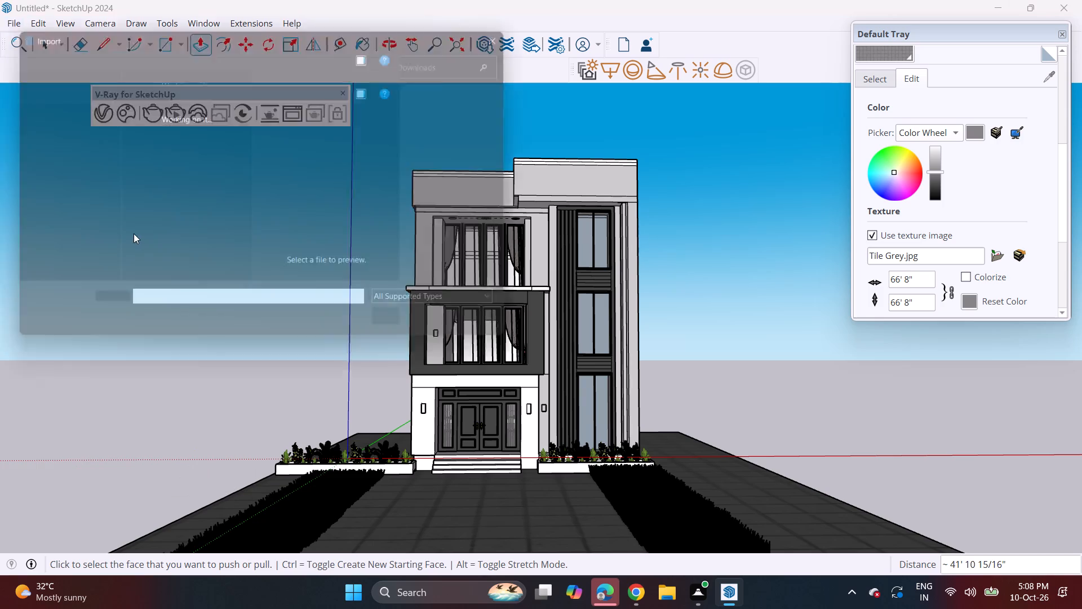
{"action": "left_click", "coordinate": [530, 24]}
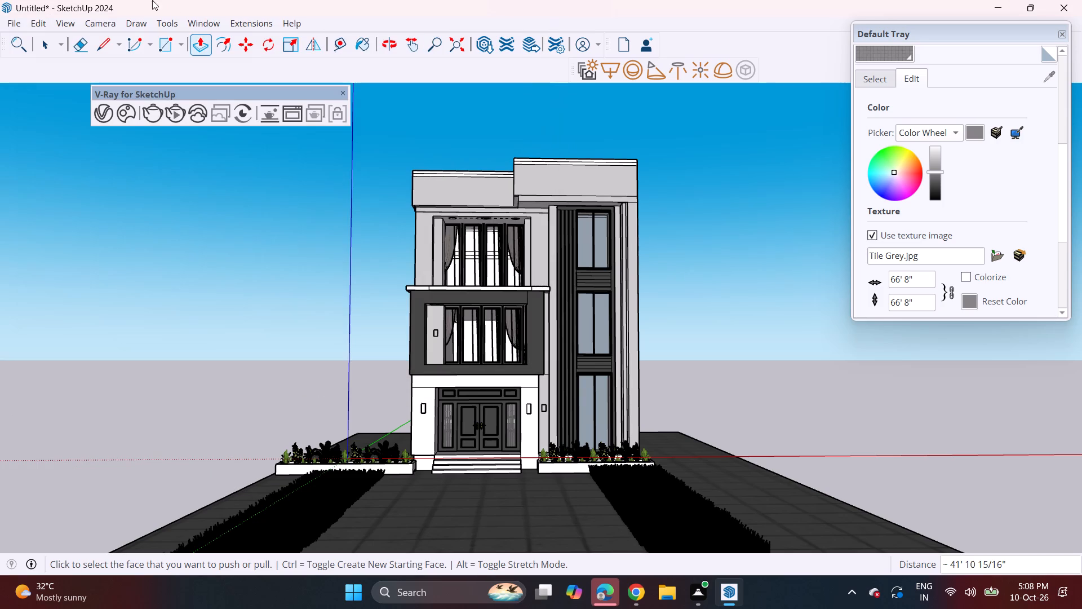
Import the three-palm-tree model עצי+דקל from Downloads and place it on the ground beside the house, near the blue axis.
{"action": "left_click", "coordinate": [16, 23]}
{"action": "left_click", "coordinate": [77, 219]}
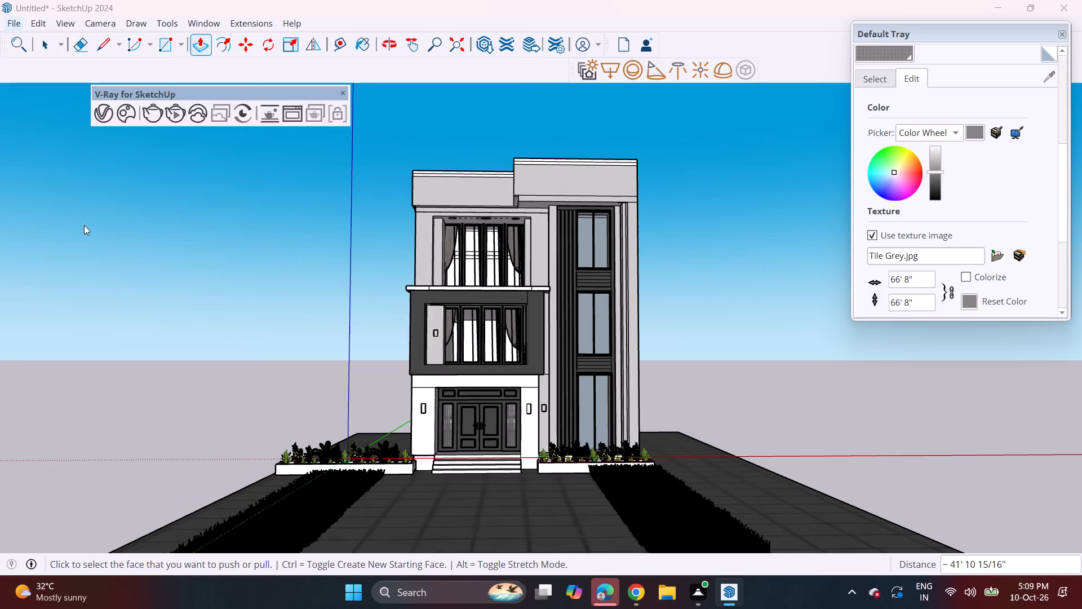
{"action": "scroll", "coordinate": [243, 220], "scroll_direction": "down", "scroll_amount": 6}
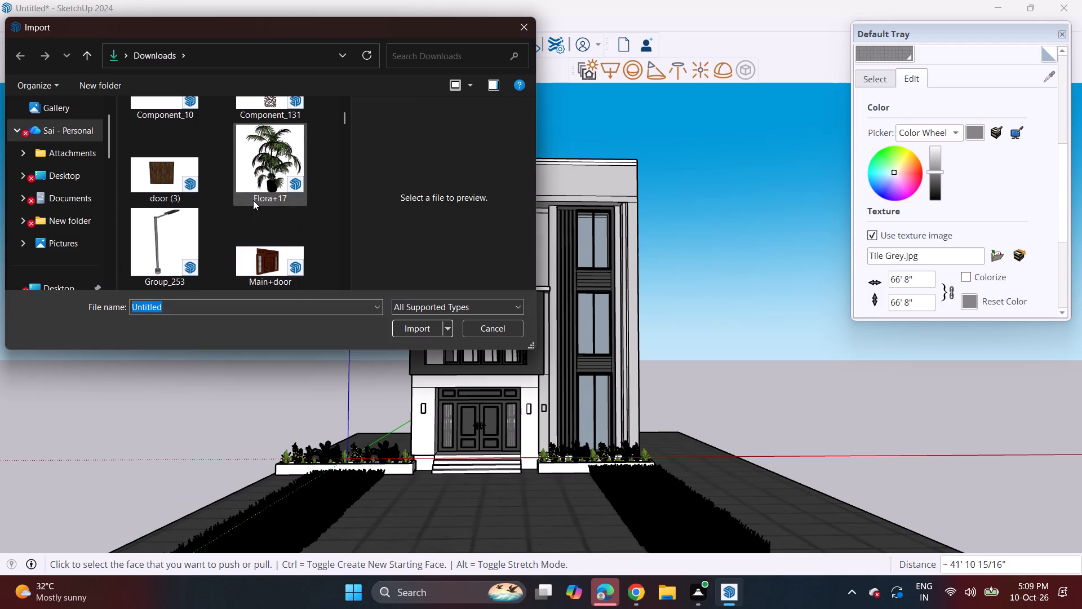
{"action": "scroll", "coordinate": [253, 200], "scroll_direction": "down", "scroll_amount": 8}
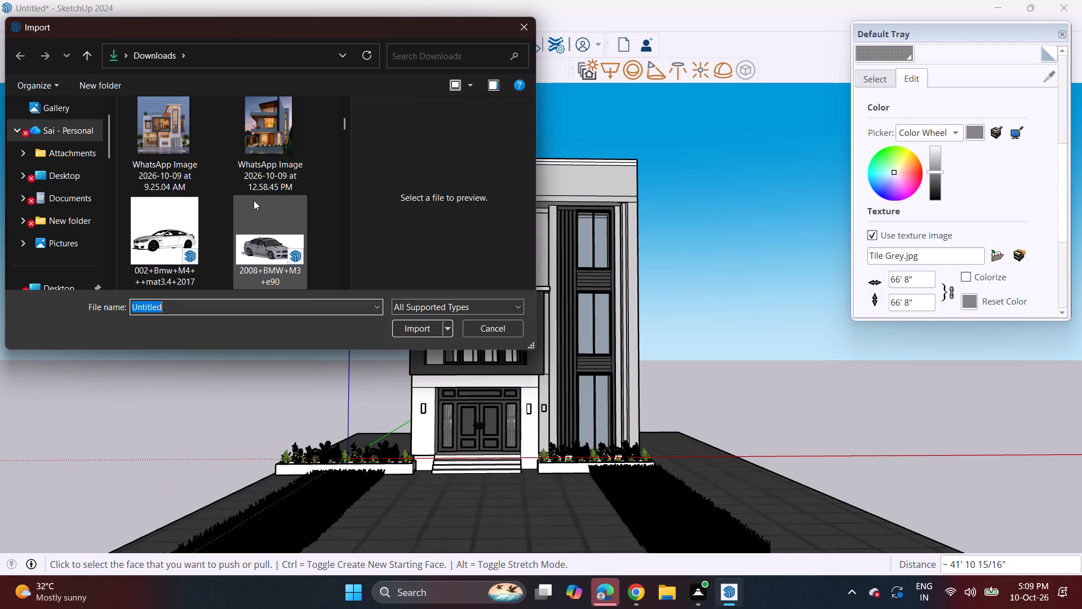
{"action": "scroll", "coordinate": [255, 203], "scroll_direction": "down", "scroll_amount": 8}
{"action": "scroll", "coordinate": [255, 205], "scroll_direction": "up", "scroll_amount": 1}
{"action": "scroll", "coordinate": [175, 241], "scroll_direction": "down", "scroll_amount": 1}
{"action": "left_click", "coordinate": [149, 244]}
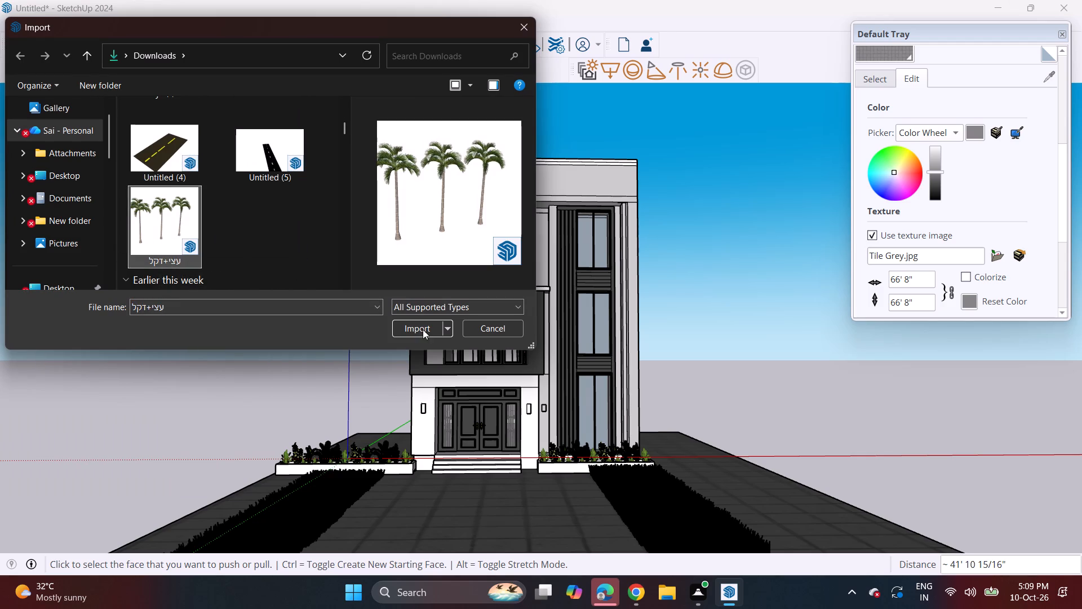
{"action": "left_click", "coordinate": [423, 329]}
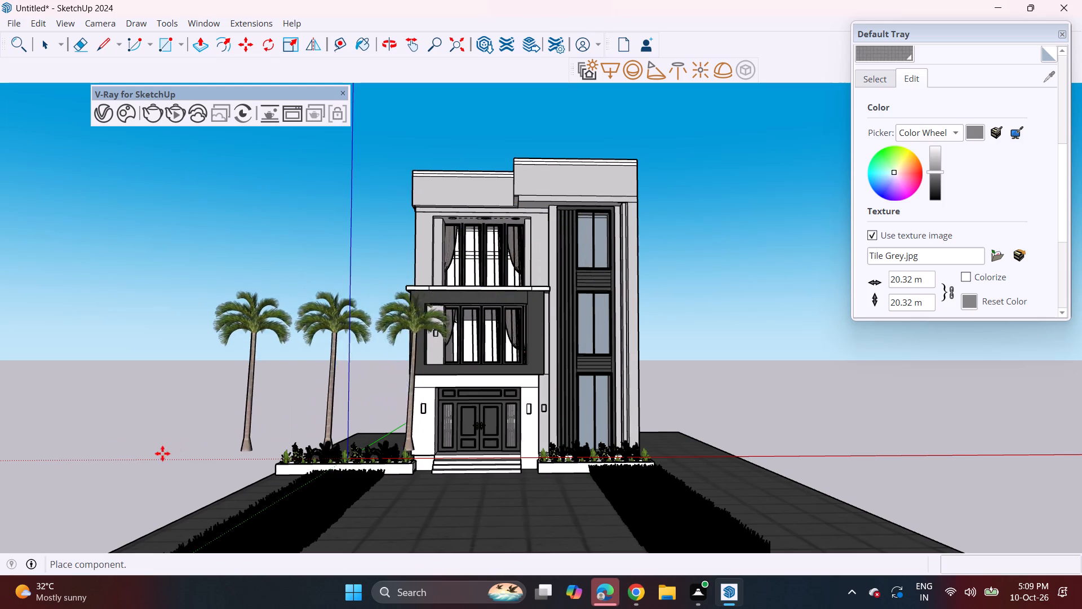
{"action": "left_click", "coordinate": [122, 445]}
Rotate the palm-tree component 90 degrees on the ground plane so the row runs front to back beside the house.
{"action": "middle_click_drag", "start_coordinate": [158, 449], "coordinate": [176, 477]}
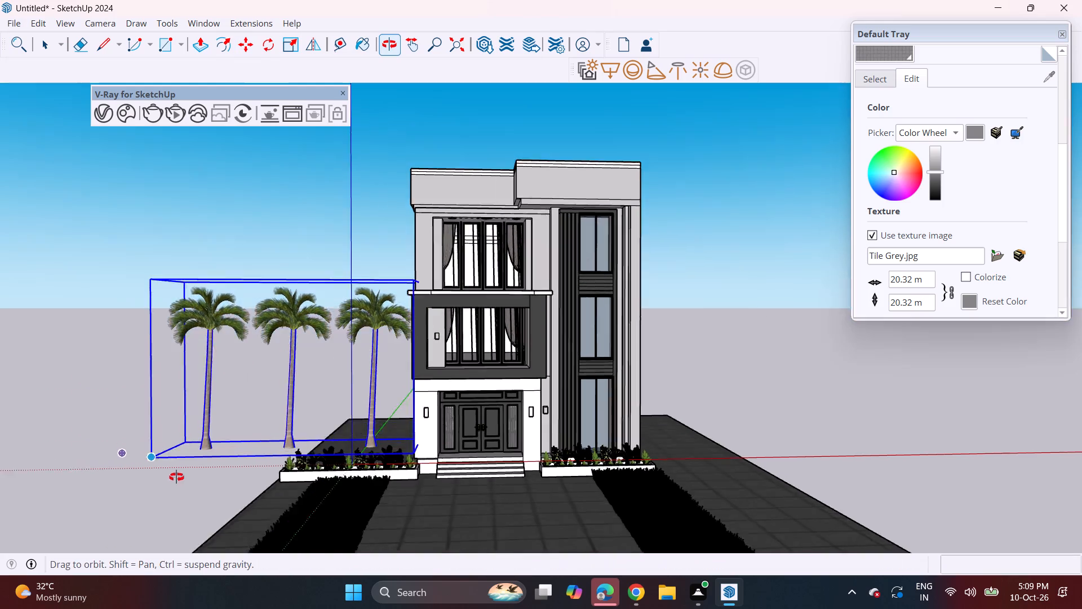
{"action": "middle_click_drag", "start_coordinate": [176, 477], "coordinate": [185, 504]}
{"action": "left_click", "coordinate": [264, 50]}
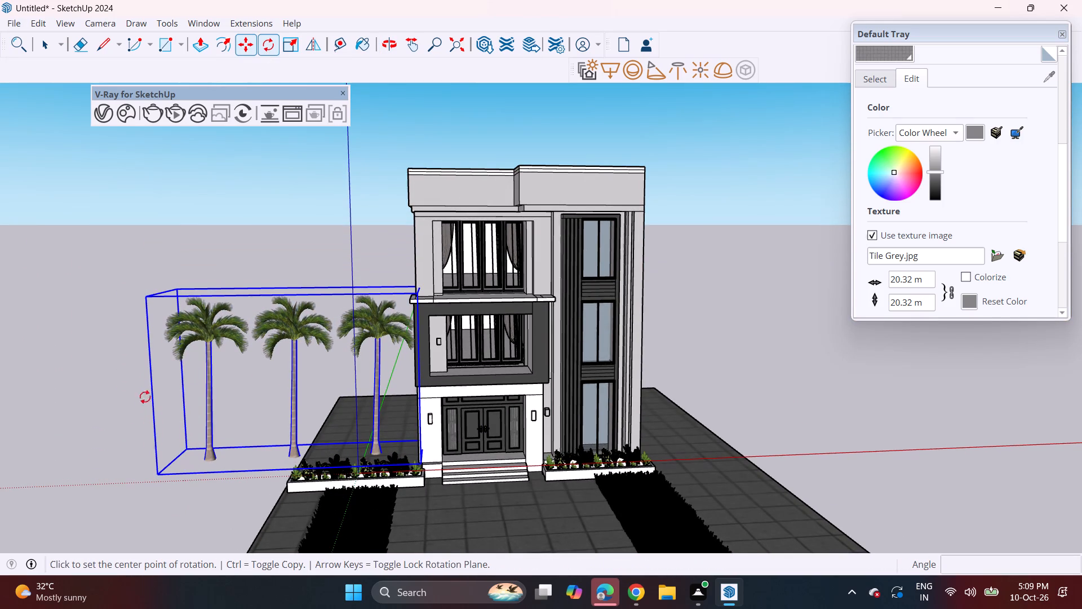
{"action": "left_click", "coordinate": [147, 516]}
{"action": "left_click", "coordinate": [87, 511]}
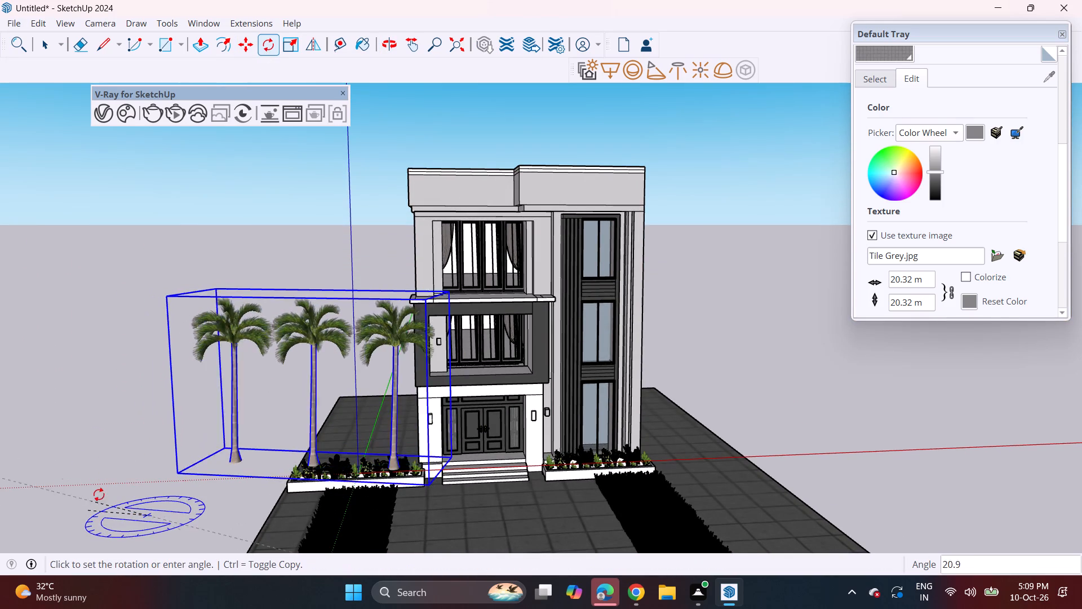
{"action": "left_click", "coordinate": [276, 452]}
Move the palm-tree component about 36' 3 11/16" so the row stands beside the house, just behind the planter near the blue axis.
{"action": "scroll", "coordinate": [256, 425], "scroll_direction": "down", "scroll_amount": 2}
{"action": "middle_click_drag", "start_coordinate": [261, 418], "coordinate": [292, 327], "text": "shift"}
{"action": "middle_click_drag", "start_coordinate": [282, 392], "coordinate": [285, 431]}
{"action": "key", "text": "m"}
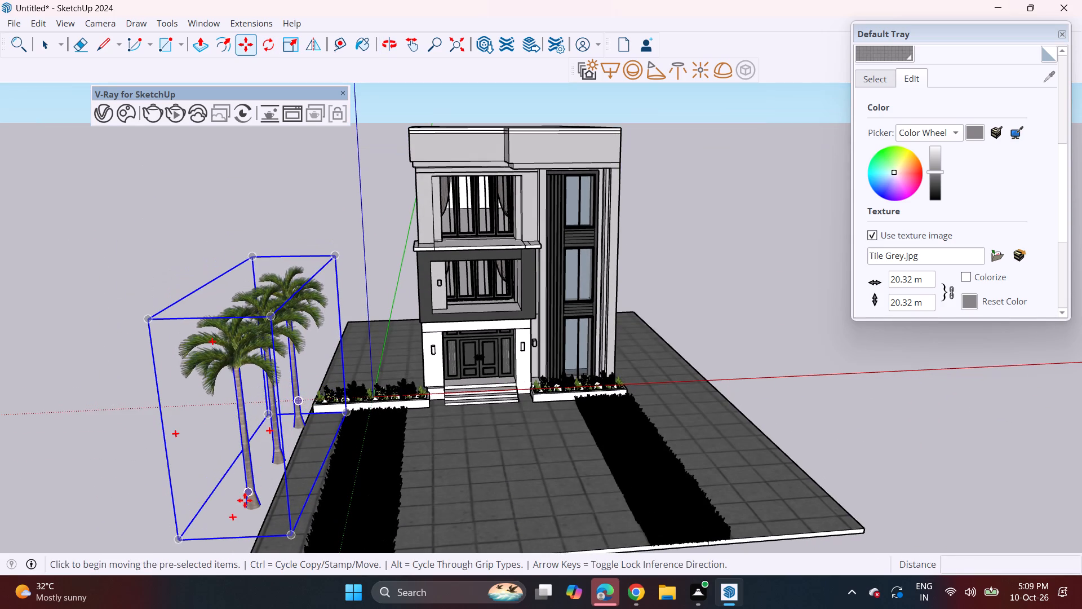
{"action": "left_click", "coordinate": [245, 501]}
{"action": "left_click", "coordinate": [344, 377]}
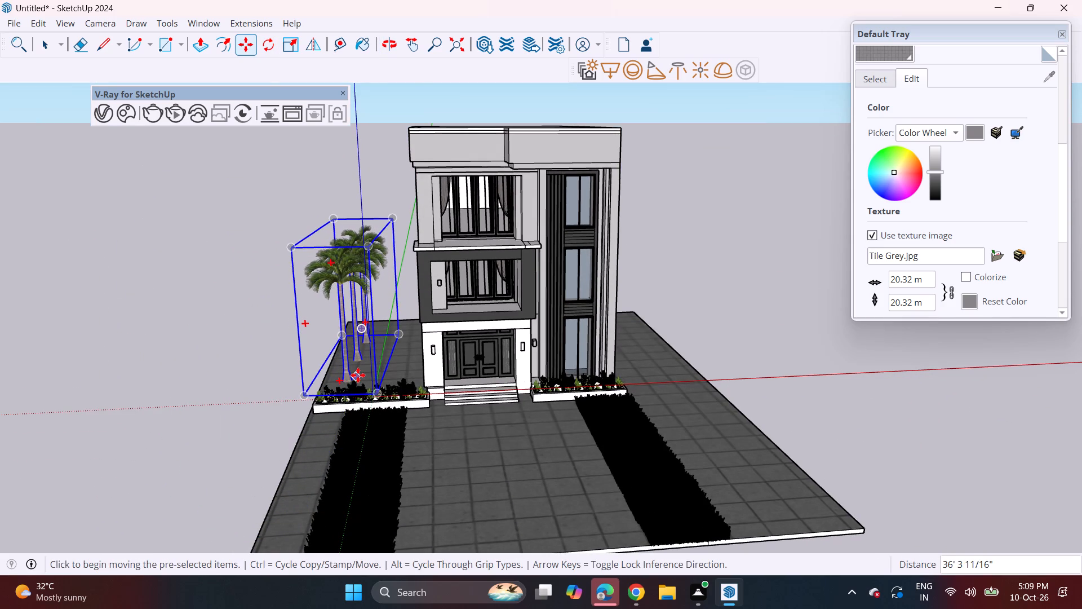
{"action": "left_click", "coordinate": [343, 379]}
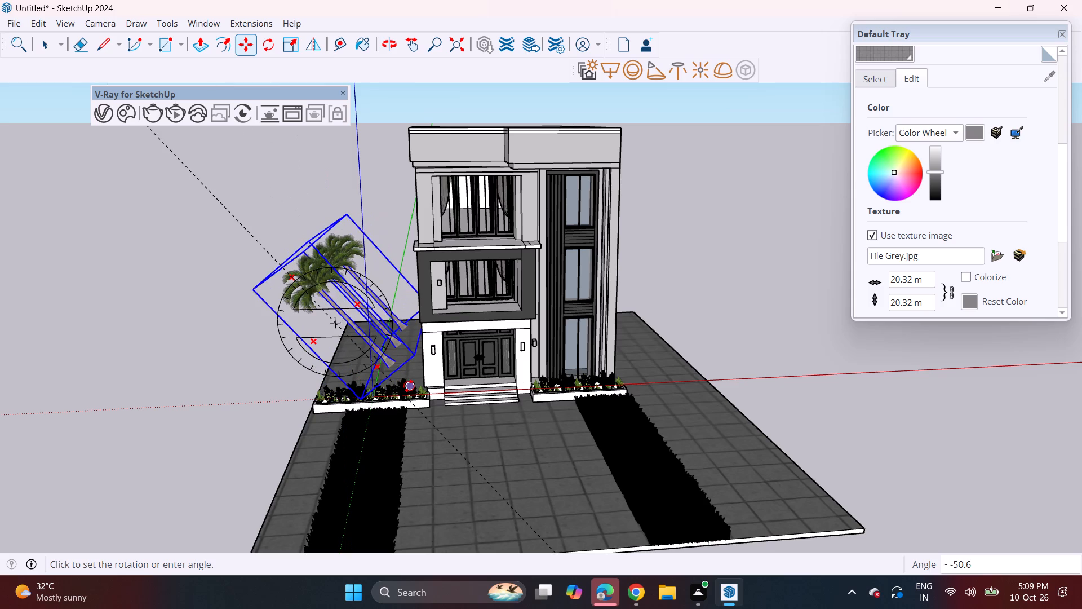
{"action": "key", "text": "Escape"}
Copy the palm-tree row along the red axis to the opposite side of the house and check its placement from the front.
{"action": "left_click", "coordinate": [383, 391]}
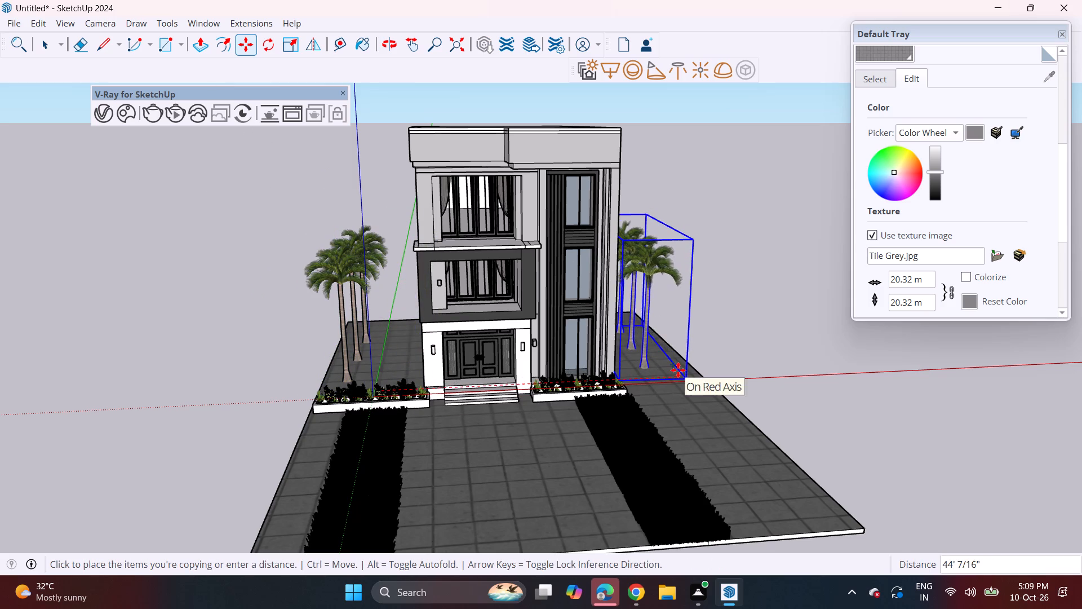
{"action": "left_click", "coordinate": [692, 369]}
{"action": "middle_click_drag", "start_coordinate": [671, 374], "coordinate": [636, 312]}
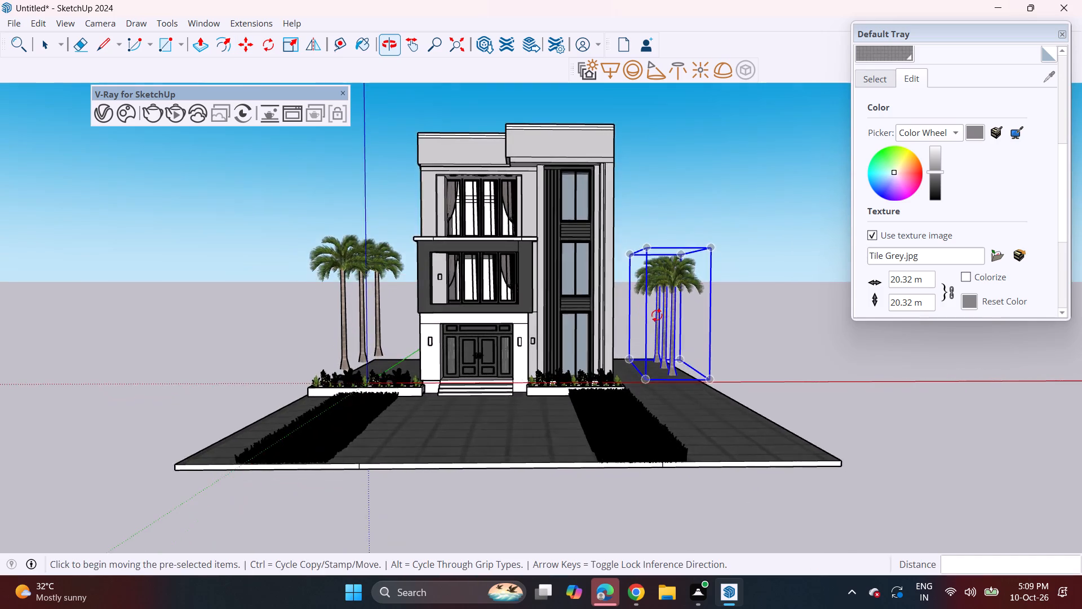
{"action": "scroll", "coordinate": [663, 314], "scroll_direction": "up", "scroll_amount": 3}
{"action": "middle_click_drag", "start_coordinate": [620, 342], "coordinate": [667, 373], "text": "shift"}
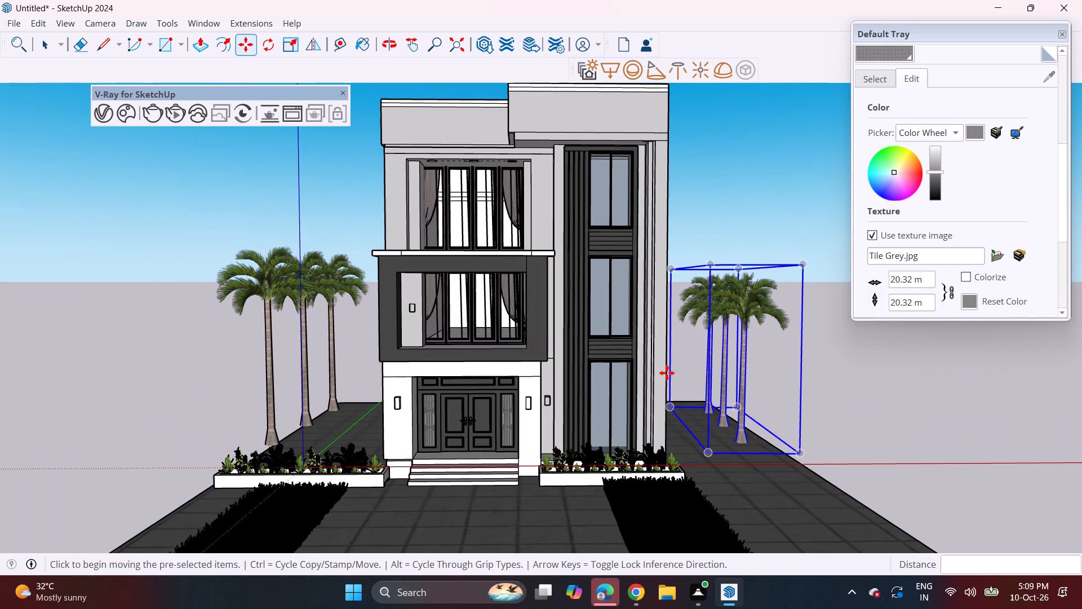
{"action": "middle_click_drag", "start_coordinate": [666, 373], "coordinate": [666, 352]}
{"action": "scroll", "coordinate": [658, 351], "scroll_direction": "down", "scroll_amount": 1}
{"action": "middle_click_drag", "start_coordinate": [659, 366], "coordinate": [667, 396], "text": "shift"}
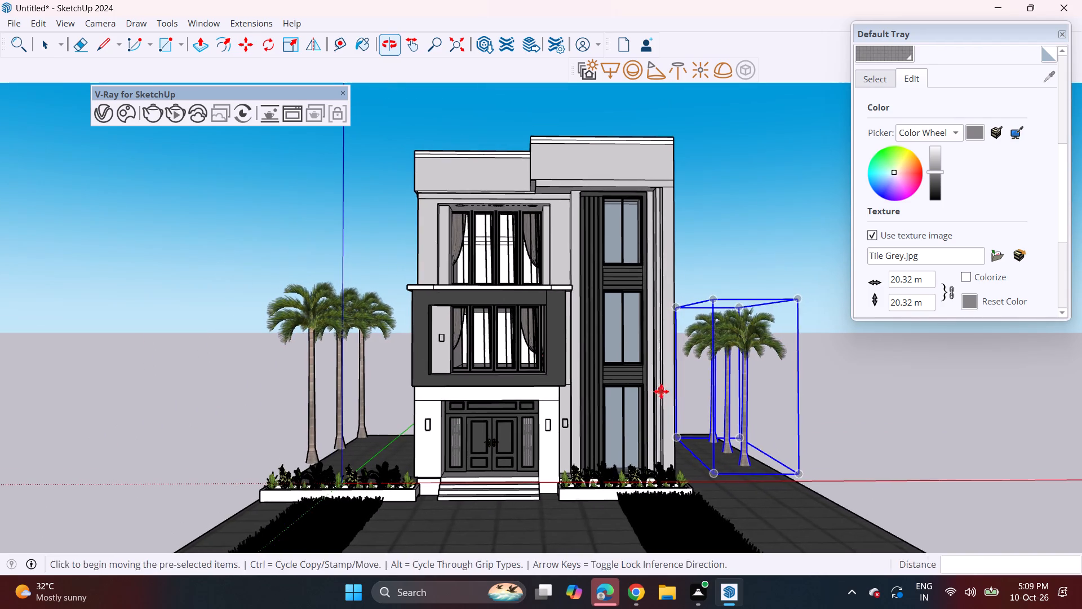
{"action": "middle_click_drag", "start_coordinate": [661, 391], "coordinate": [662, 380]}
{"action": "key", "text": "space"}
{"action": "left_click", "coordinate": [738, 263]}
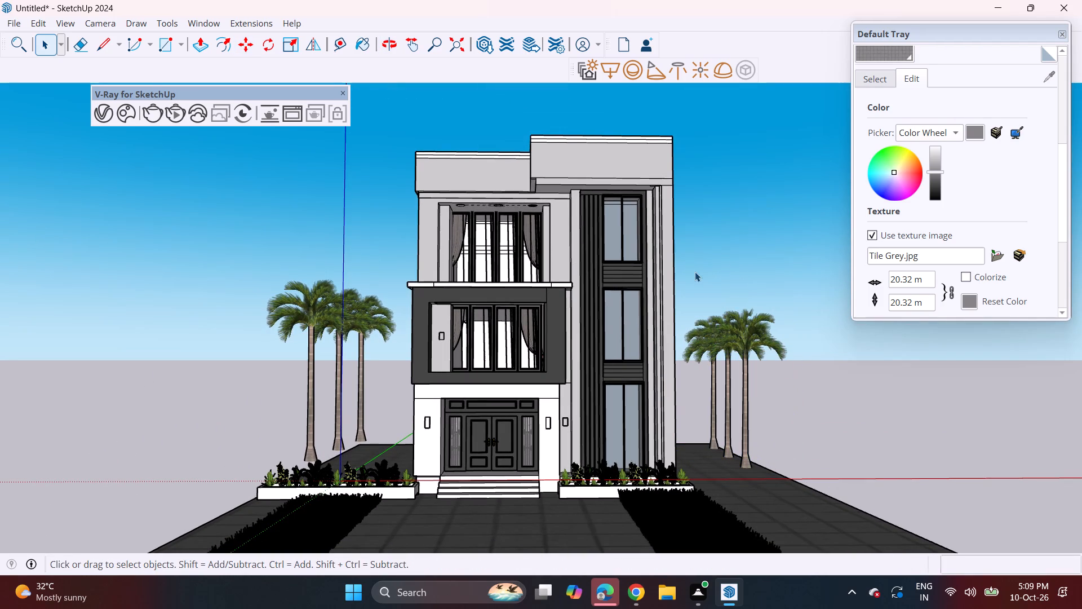
Paint both thin cap bands along the top of the lower and higher front parapets dark grey from the Colors collection.
{"action": "scroll", "coordinate": [514, 163], "scroll_direction": "up", "scroll_amount": 3}
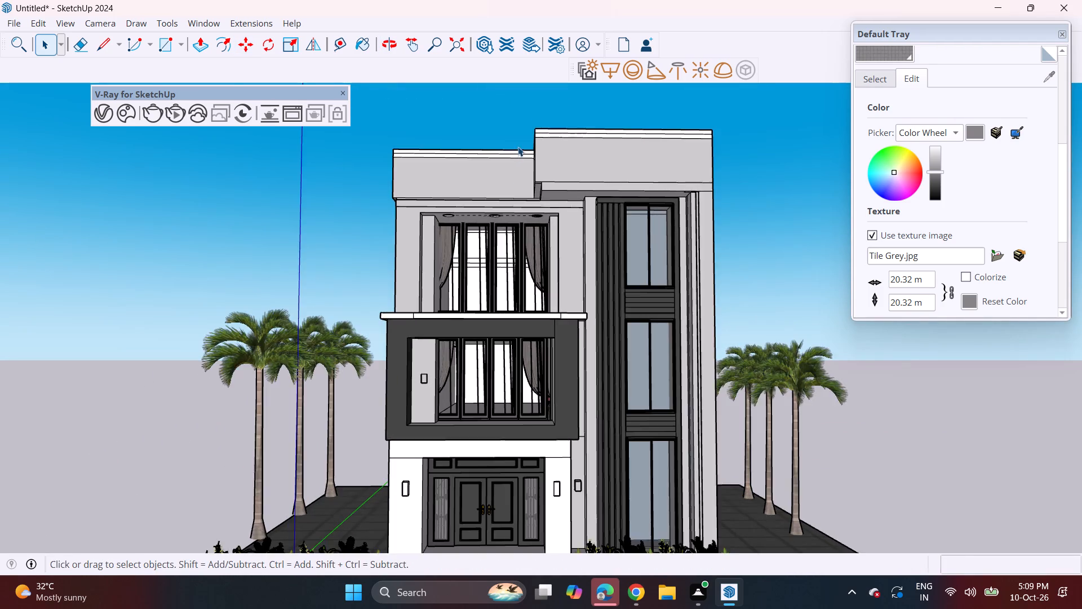
{"action": "scroll", "coordinate": [518, 147], "scroll_direction": "up", "scroll_amount": 3}
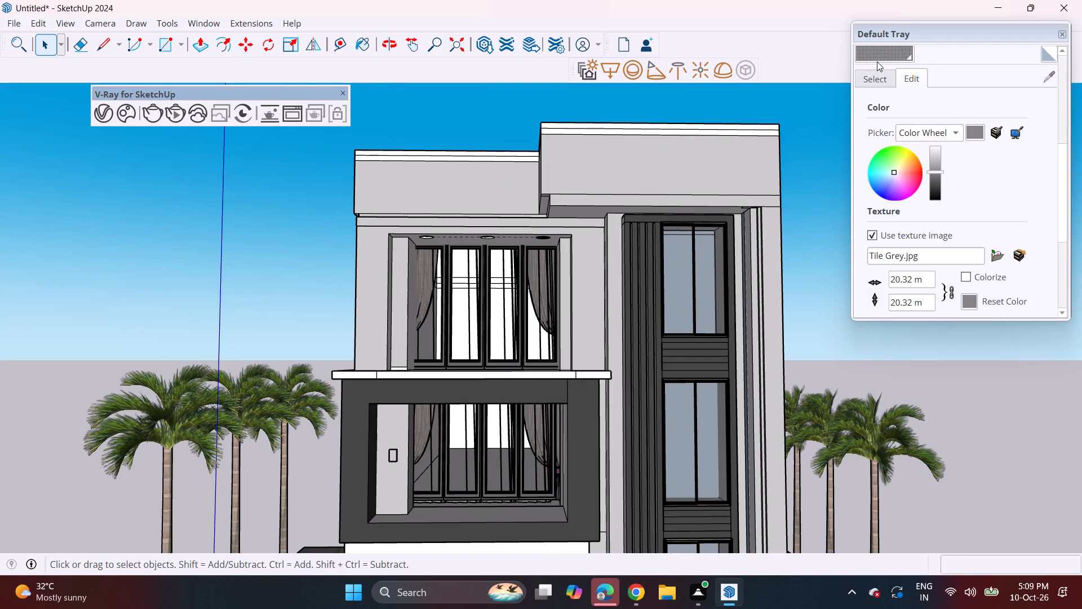
{"action": "left_click", "coordinate": [882, 54]}
{"action": "left_click", "coordinate": [888, 80]}
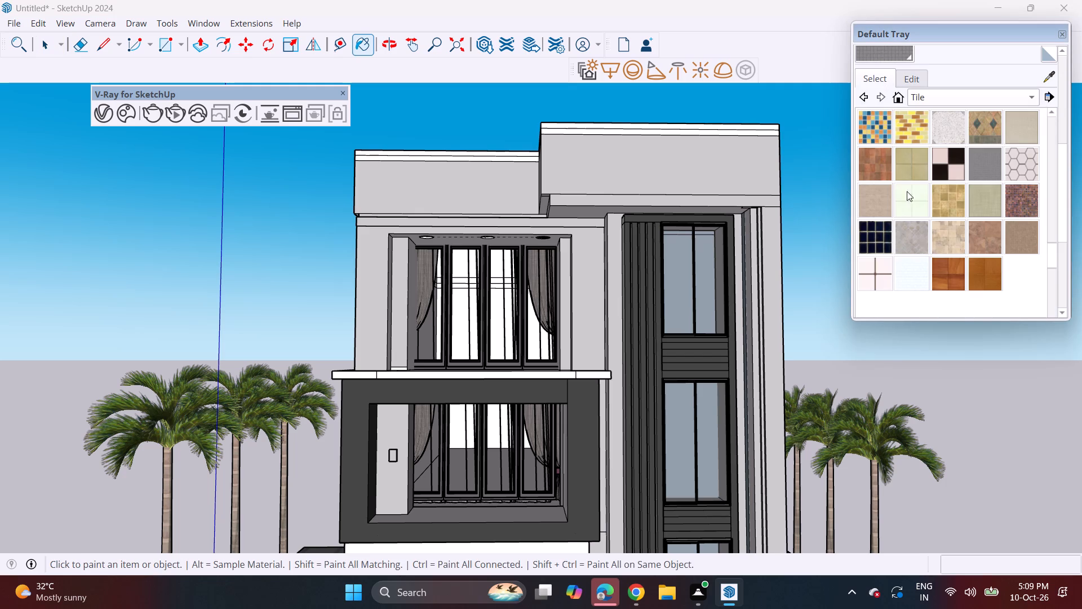
{"action": "left_click", "coordinate": [942, 100]}
{"action": "scroll", "coordinate": [914, 146], "scroll_direction": "up", "scroll_amount": 2}
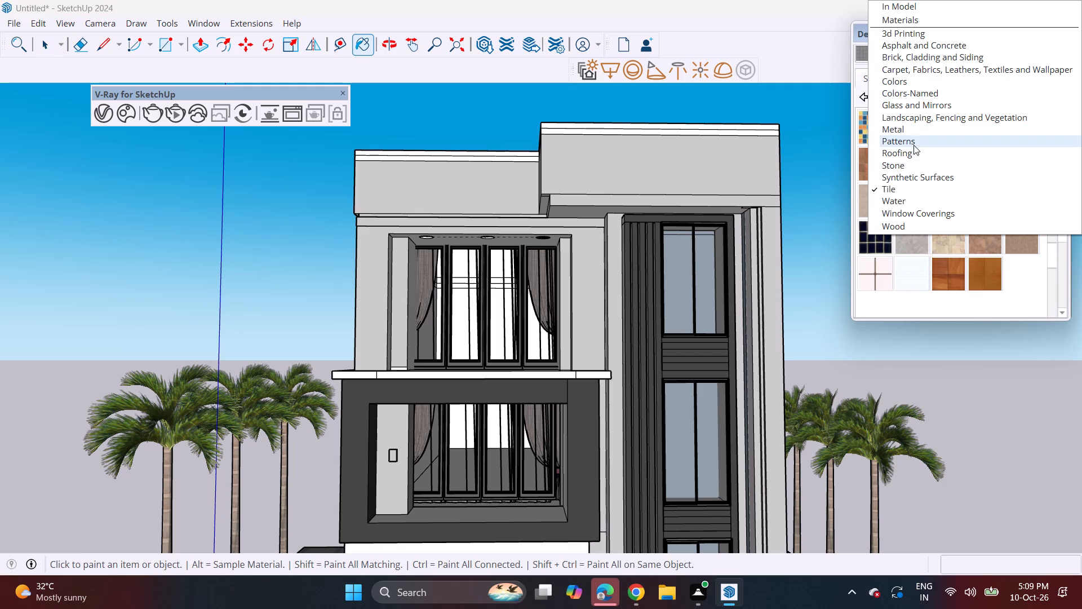
{"action": "left_click", "coordinate": [917, 84]}
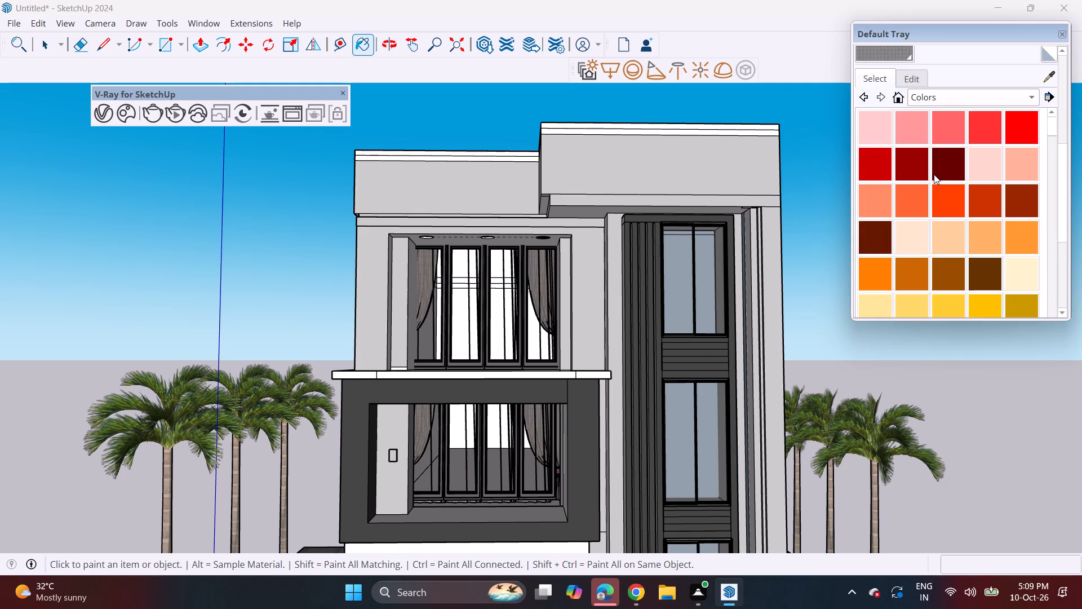
{"action": "scroll", "coordinate": [935, 180], "scroll_direction": "down", "scroll_amount": 18}
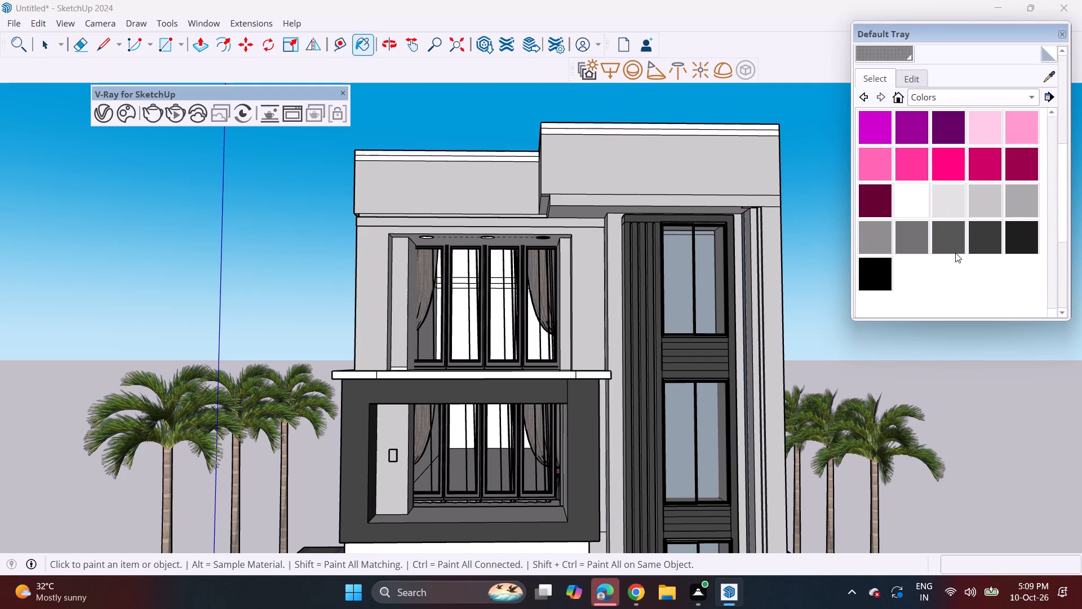
{"action": "left_click", "coordinate": [955, 249]}
{"action": "left_click", "coordinate": [594, 123]}
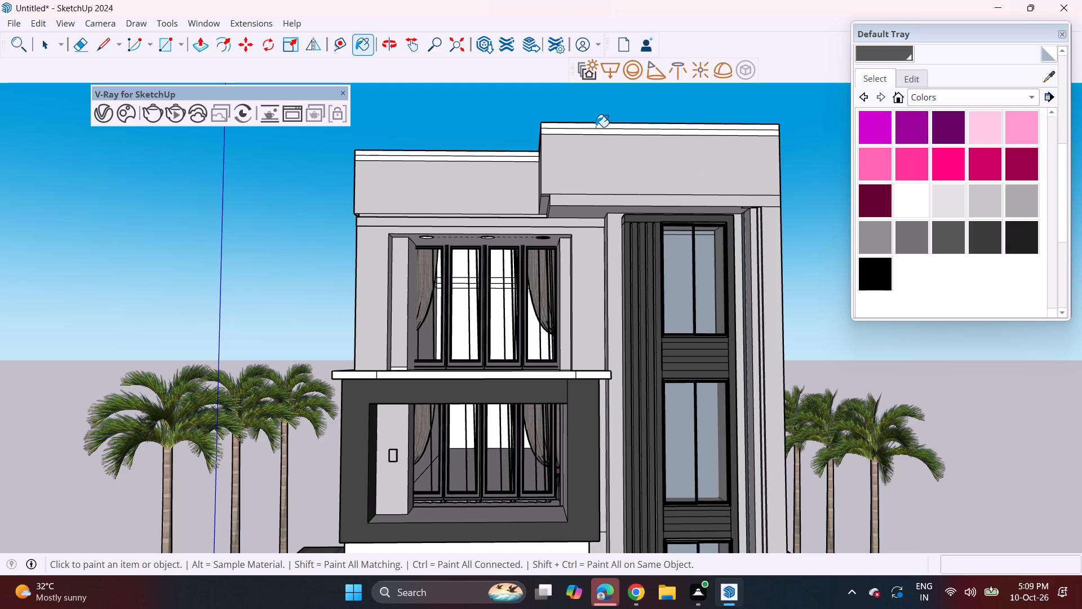
{"action": "left_click", "coordinate": [596, 127]}
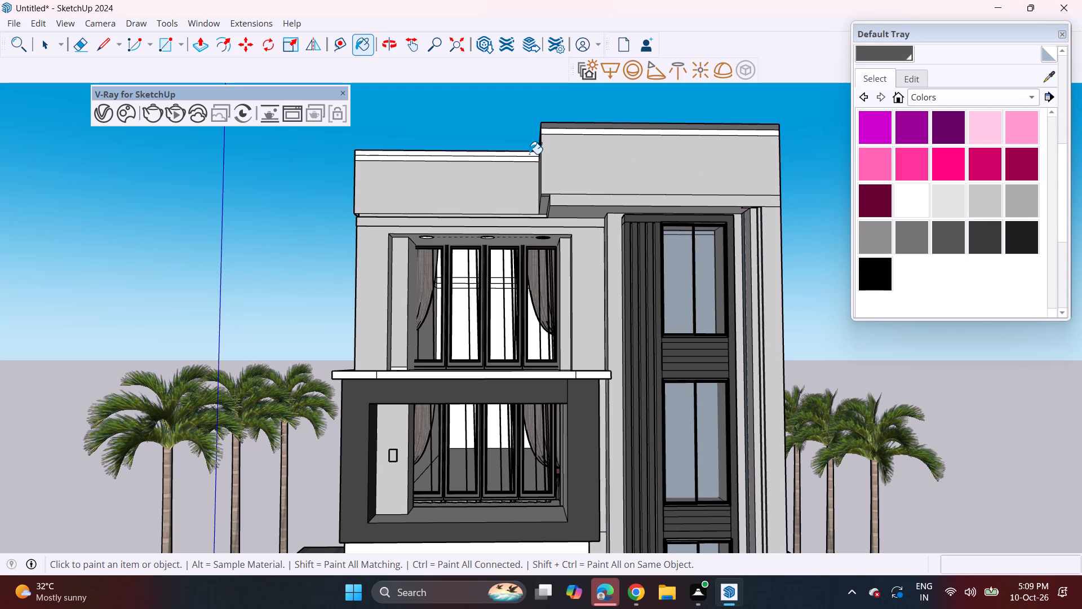
{"action": "left_click", "coordinate": [529, 153]}
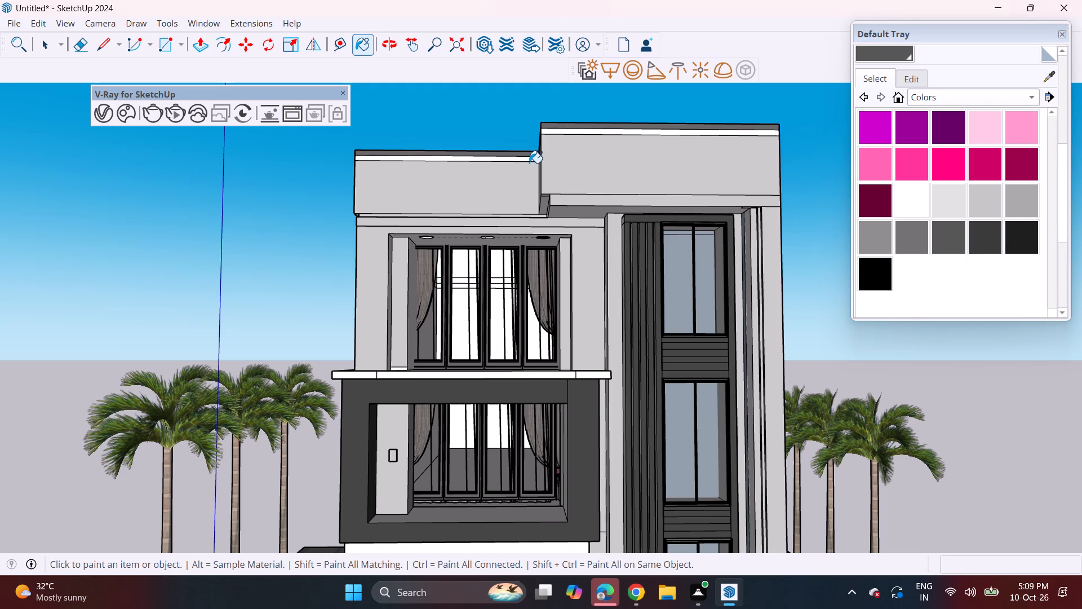
{"action": "left_click", "coordinate": [533, 159]}
{"action": "left_click", "coordinate": [553, 133]}
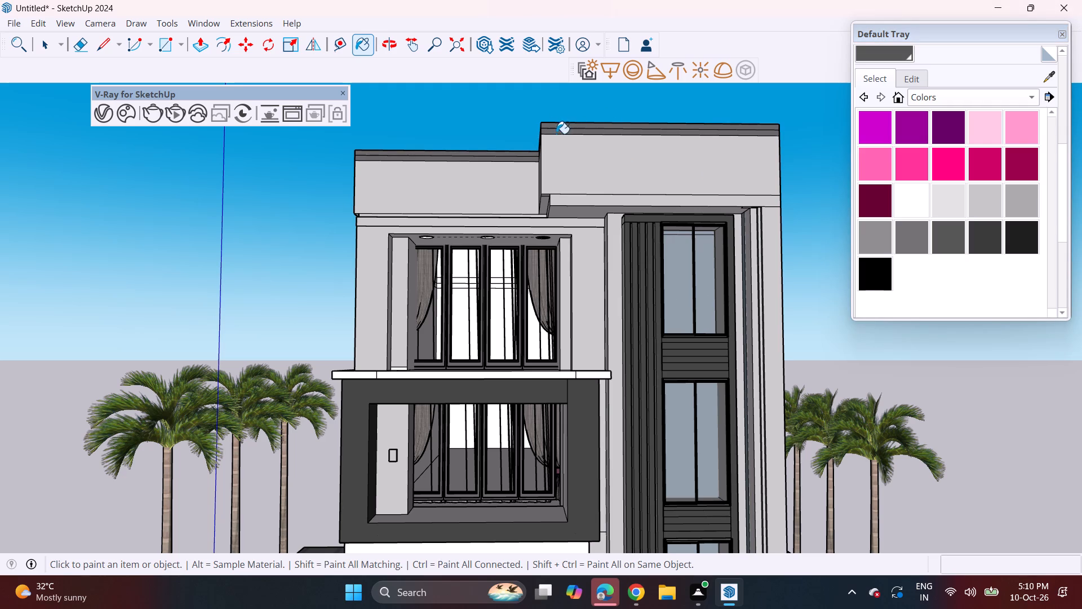
Frame the whole front elevation and save the model in the Documents folder as "front ele".
{"action": "scroll", "coordinate": [629, 212], "scroll_direction": "down", "scroll_amount": 8}
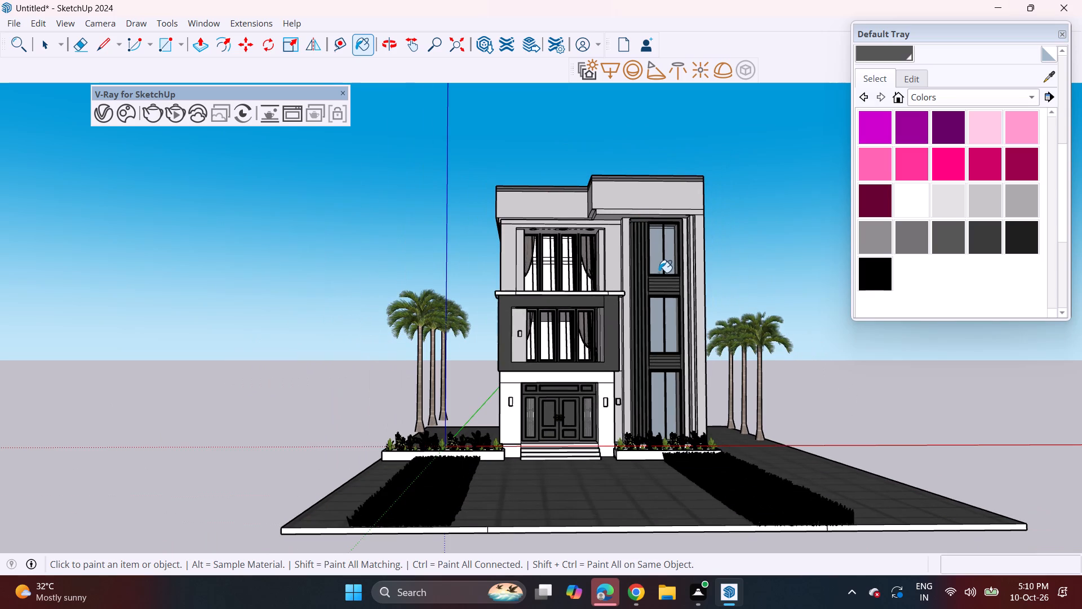
{"action": "middle_click_drag", "start_coordinate": [577, 276], "coordinate": [518, 288], "text": "shift"}
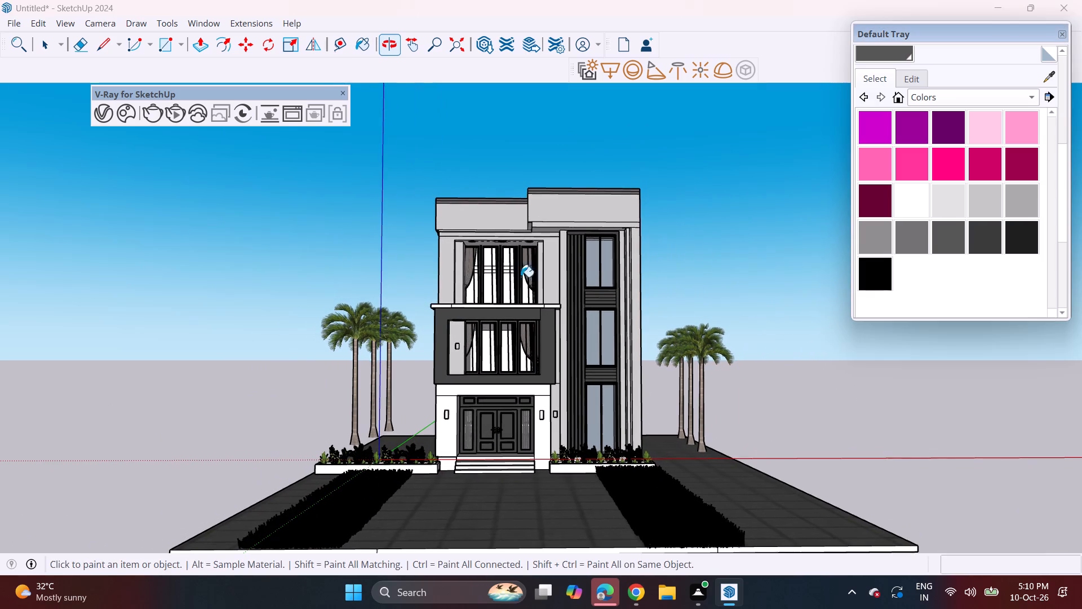
{"action": "left_click", "coordinate": [12, 19]}
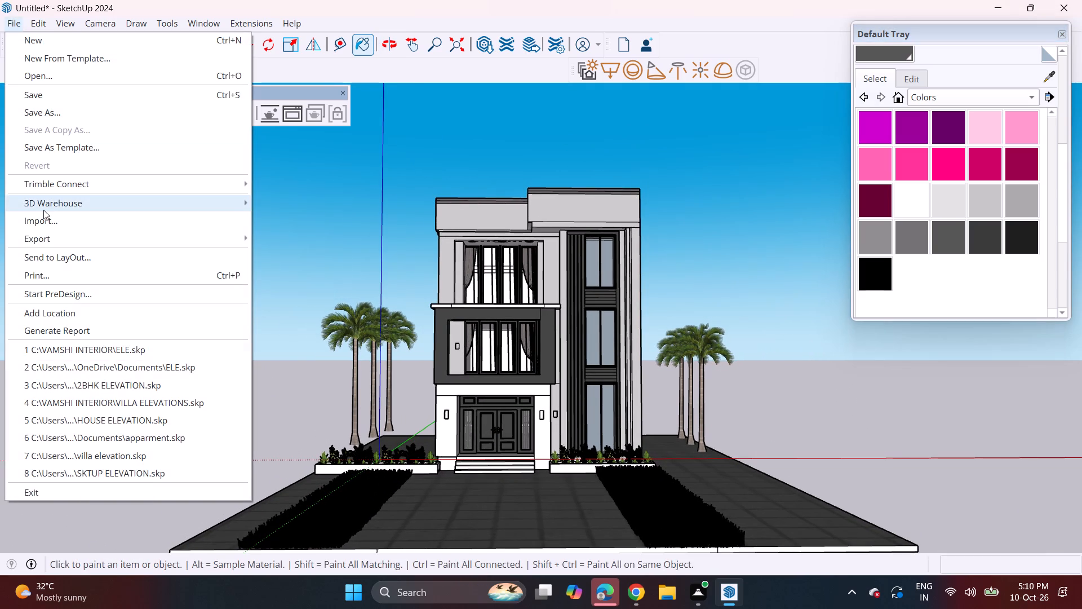
{"action": "left_click", "coordinate": [48, 110]}
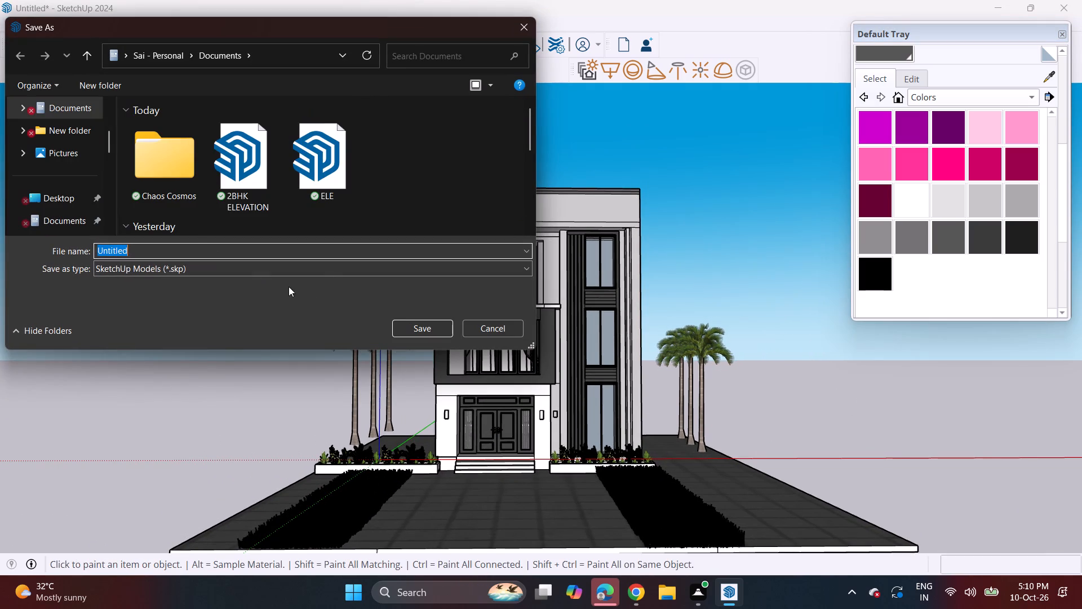
{"action": "key", "text": "BackSpace"}
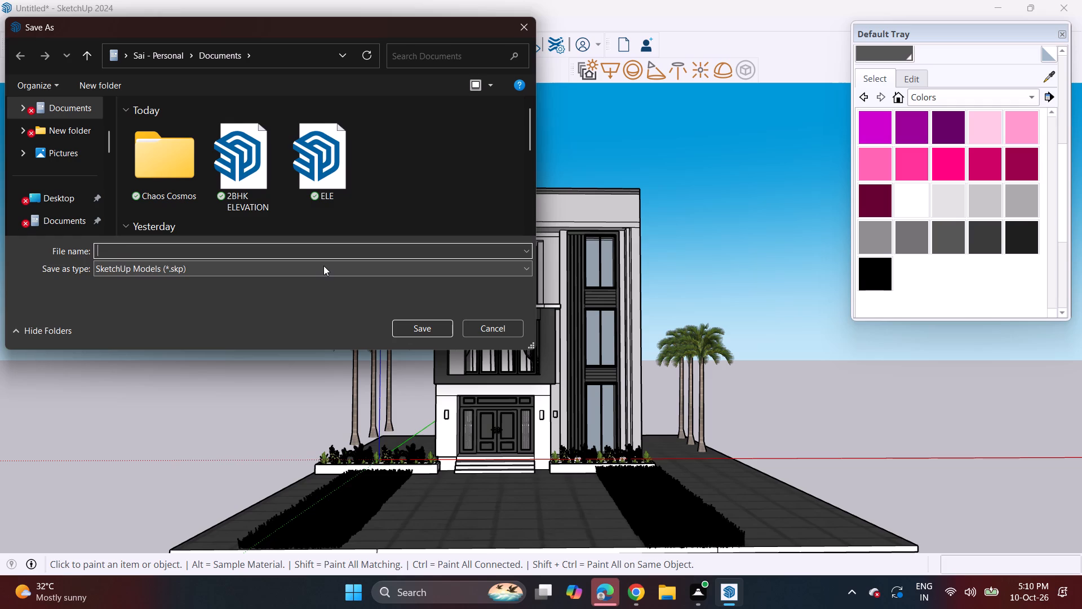
{"action": "type", "text": "front ele"}
{"action": "key", "text": "Return"}
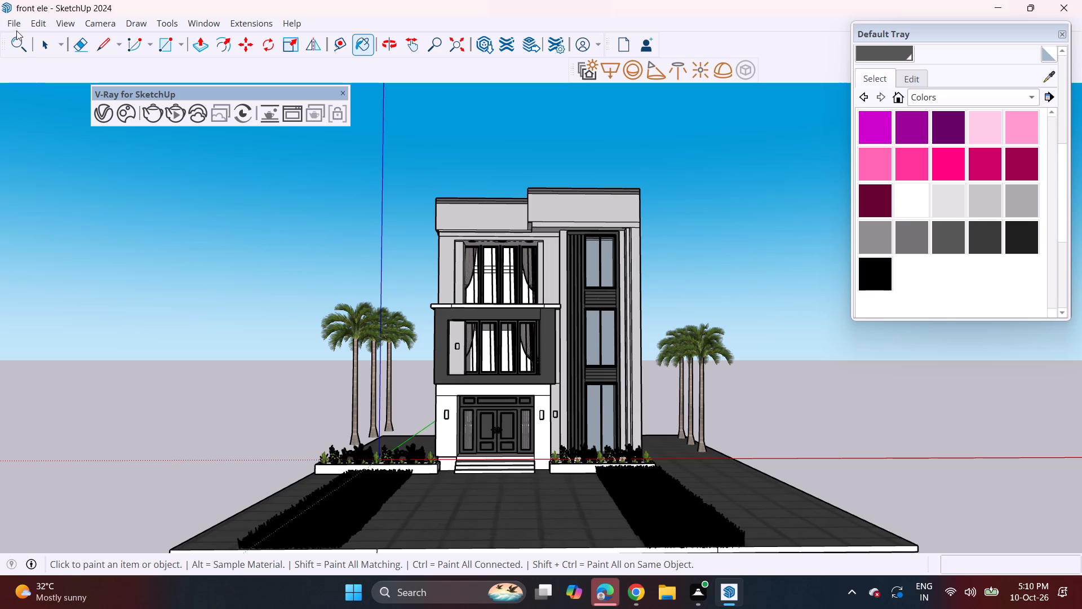
Export the current front view as a 2D PNG image named "front ele" in the Documents folder.
{"action": "left_click", "coordinate": [15, 21]}
{"action": "double_click", "coordinate": [50, 236]}
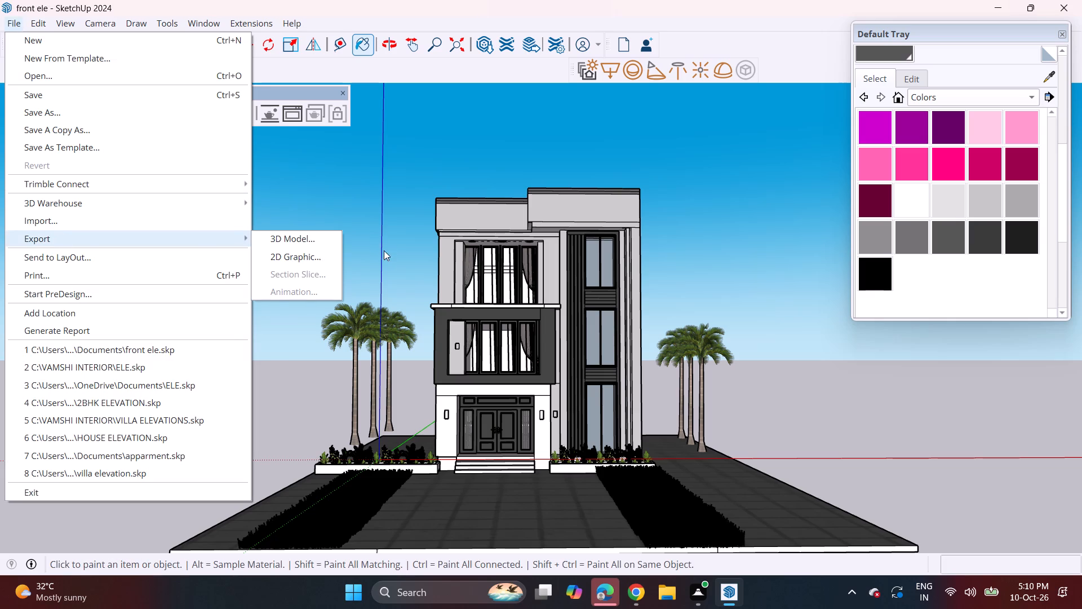
{"action": "left_click", "coordinate": [328, 257]}
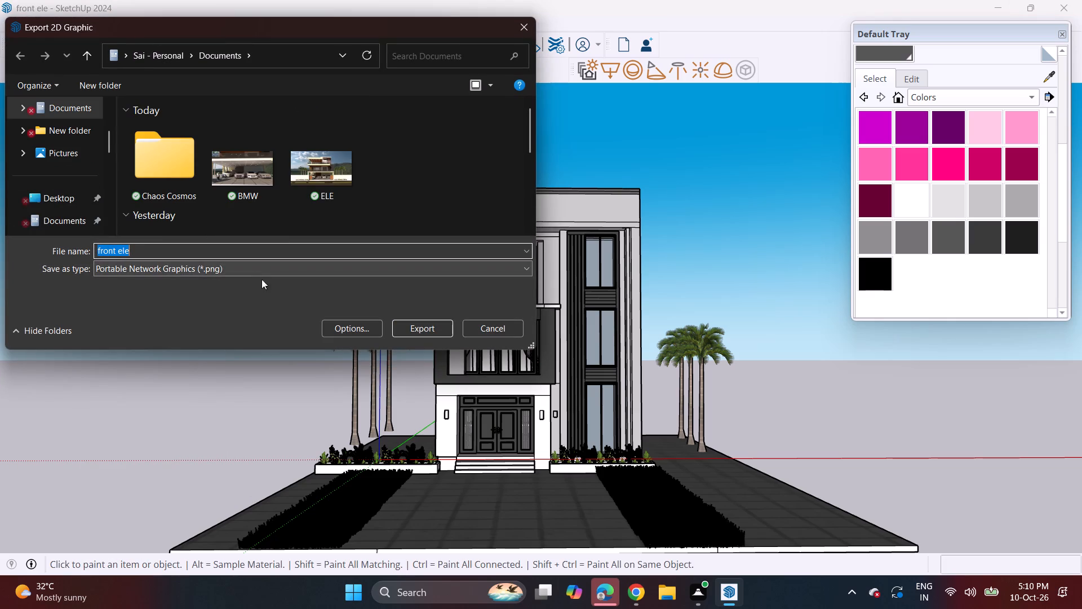
{"action": "left_click", "coordinate": [412, 324]}
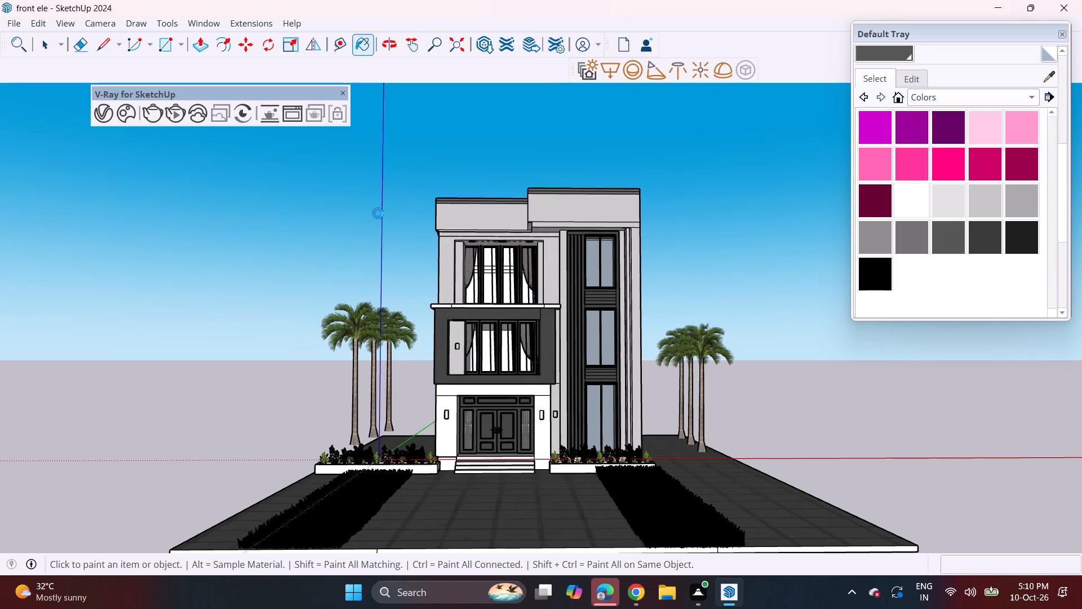
Run a V-Ray render of the front view from the Asset Editor, check the preview, and close the frame buffer.
{"action": "left_click", "coordinate": [101, 122]}
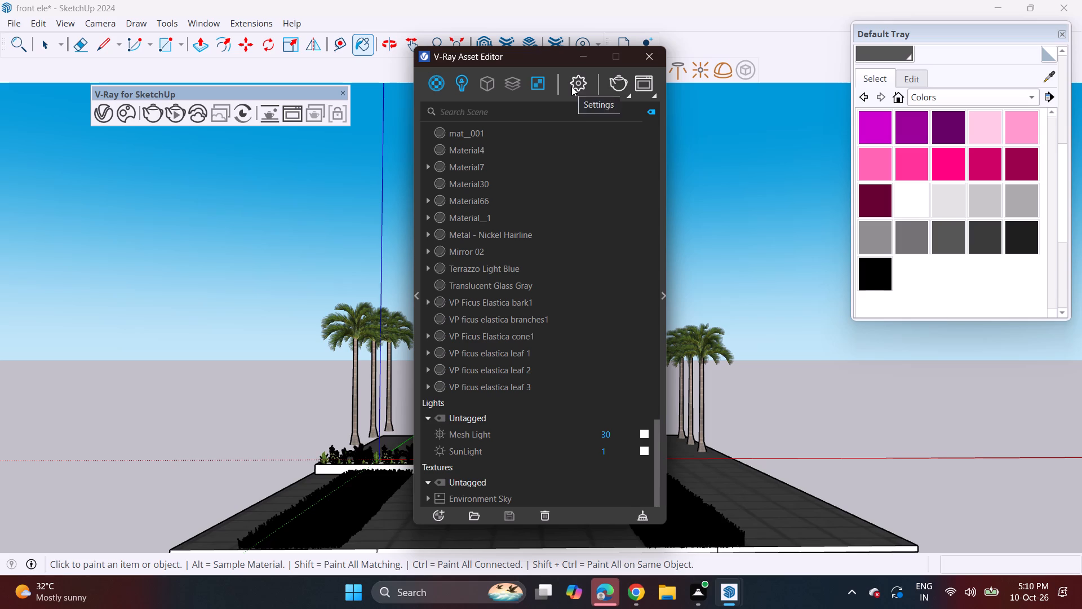
{"action": "double_click", "coordinate": [571, 86]}
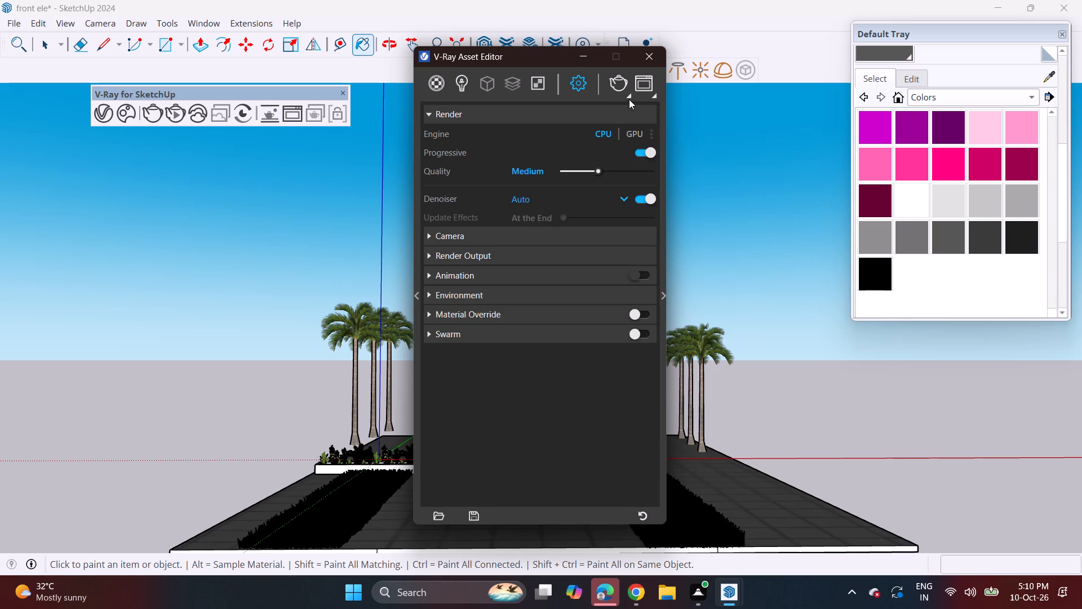
{"action": "double_click", "coordinate": [619, 87]}
{"action": "left_click", "coordinate": [619, 81]}
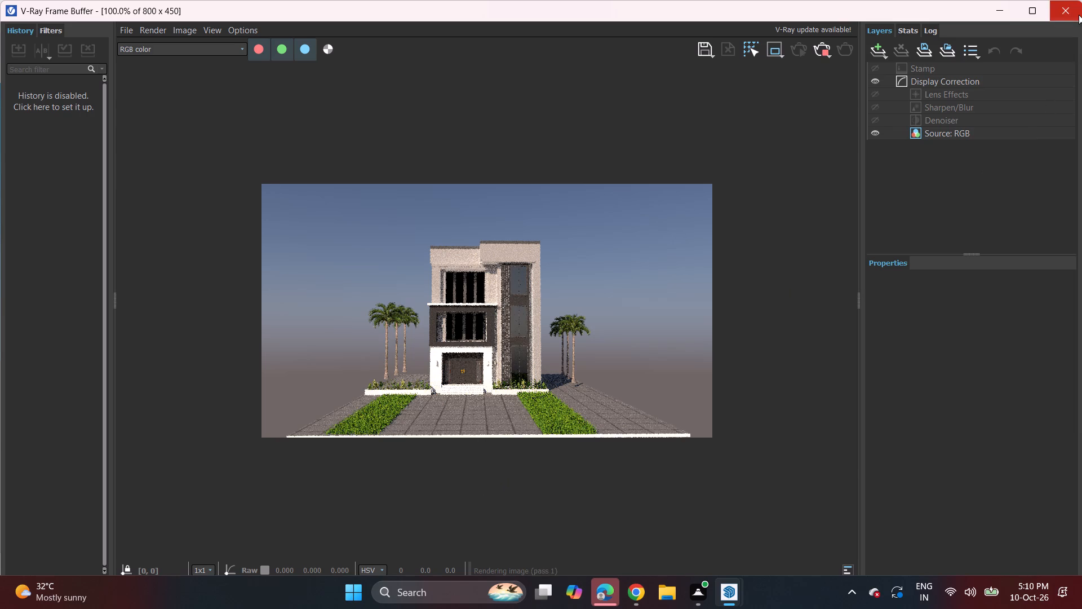
{"action": "left_click", "coordinate": [1079, 15]}
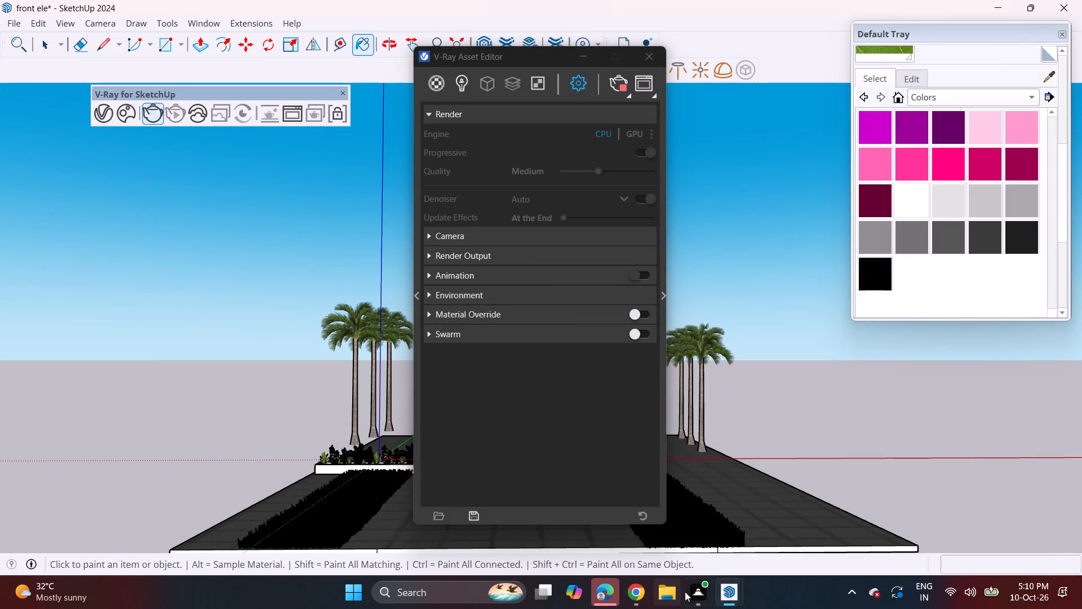